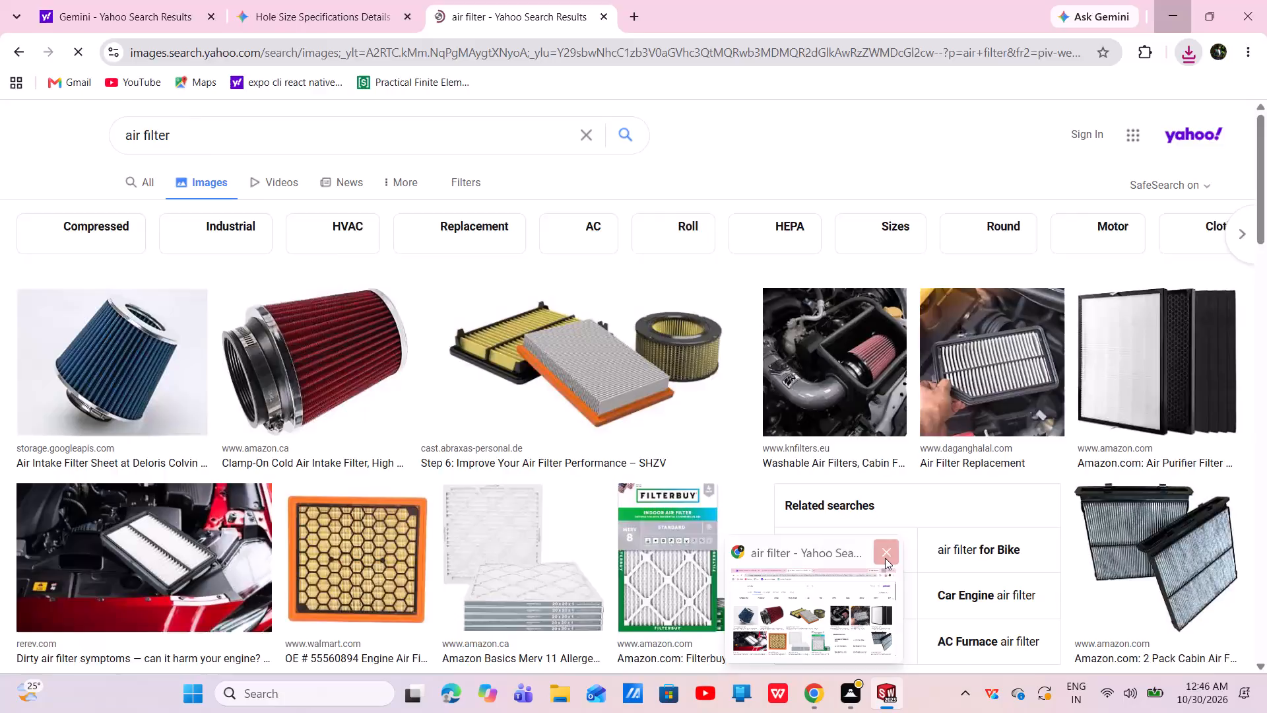
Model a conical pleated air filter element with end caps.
Close the air filter image search window and create a new part document in SOLIDWORKS.
left_click(885, 558)
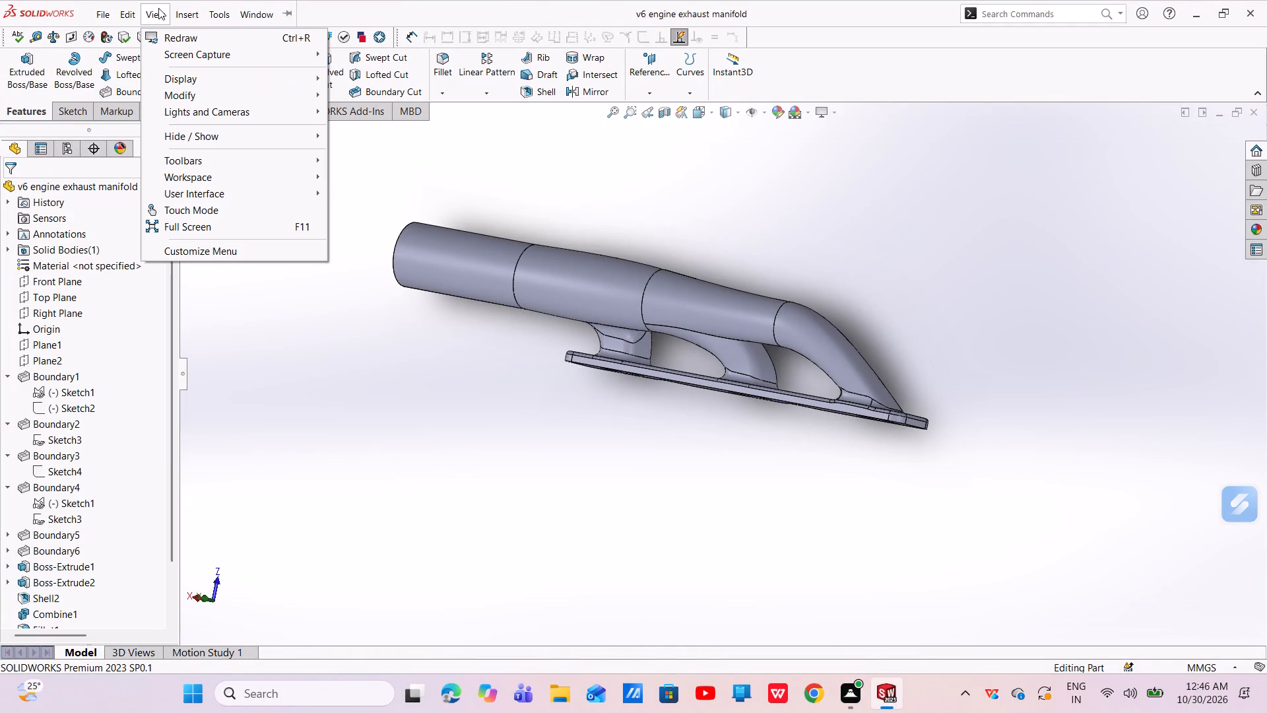
left_click(114, 36)
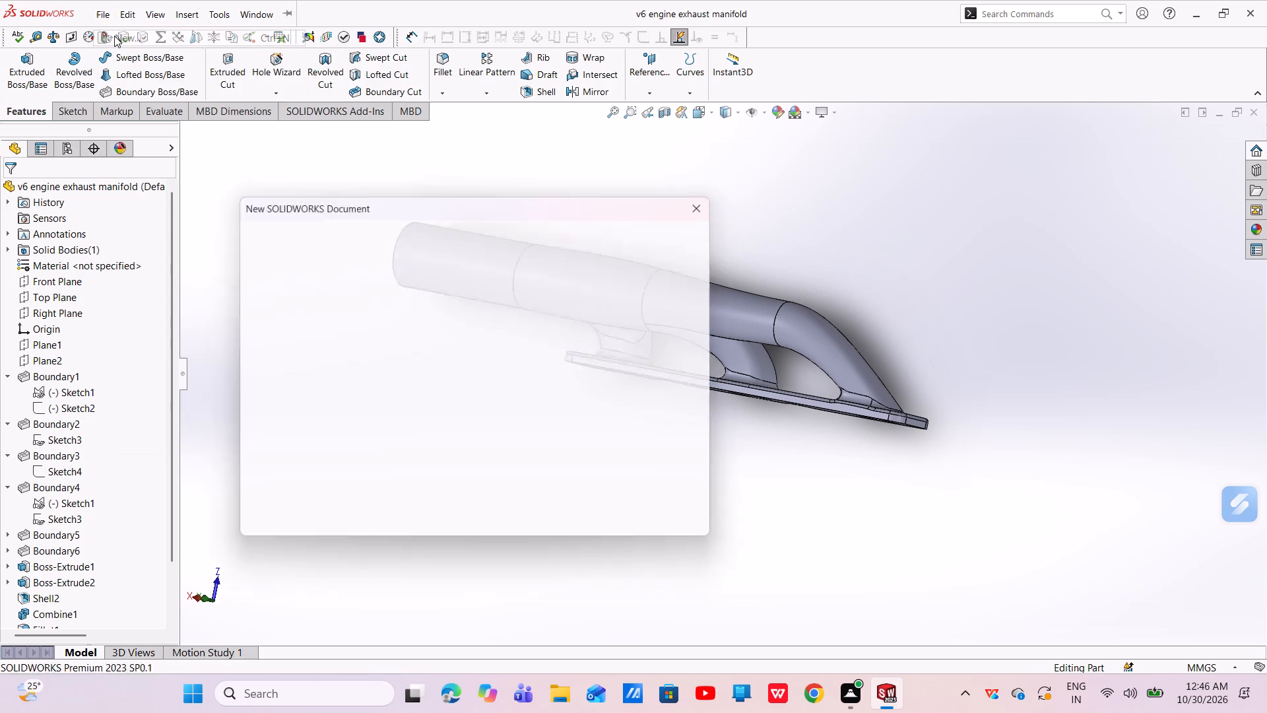
left_click(531, 517)
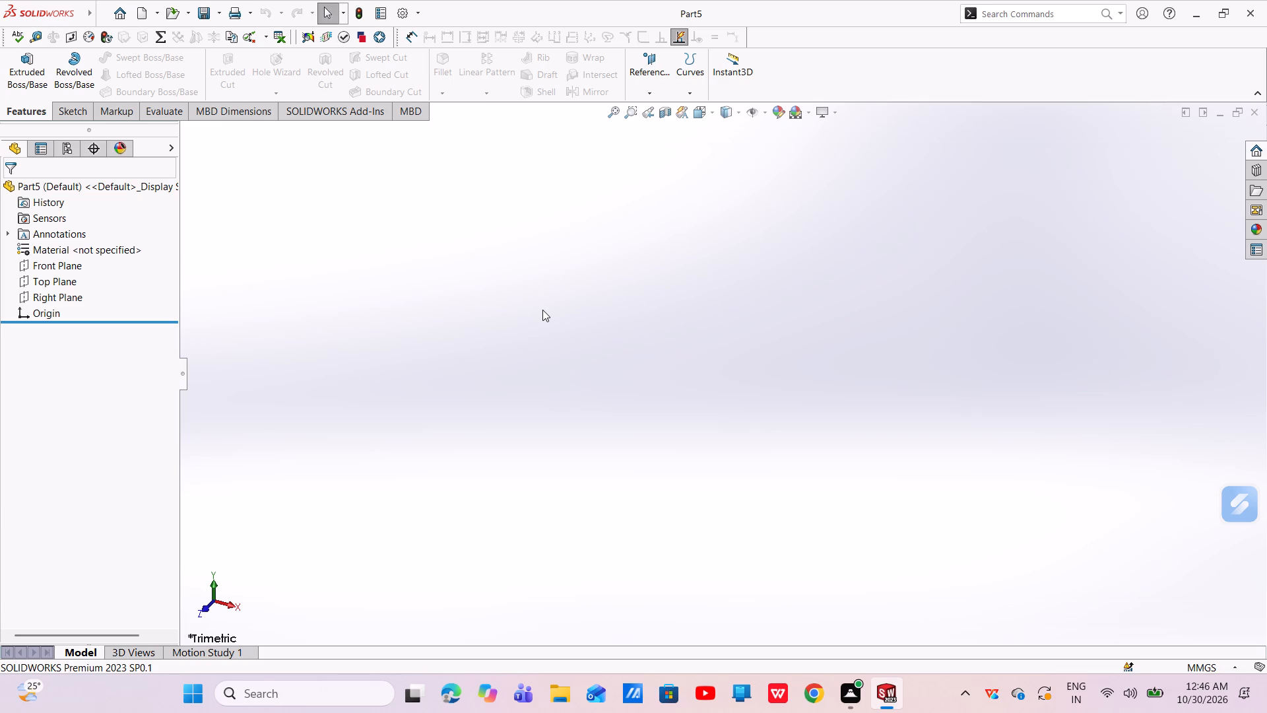
Start a sketch on the Front Plane and draw a vertical centerline about 75.5 mm long upward from the origin.
left_click(64, 266)
left_click(80, 253)
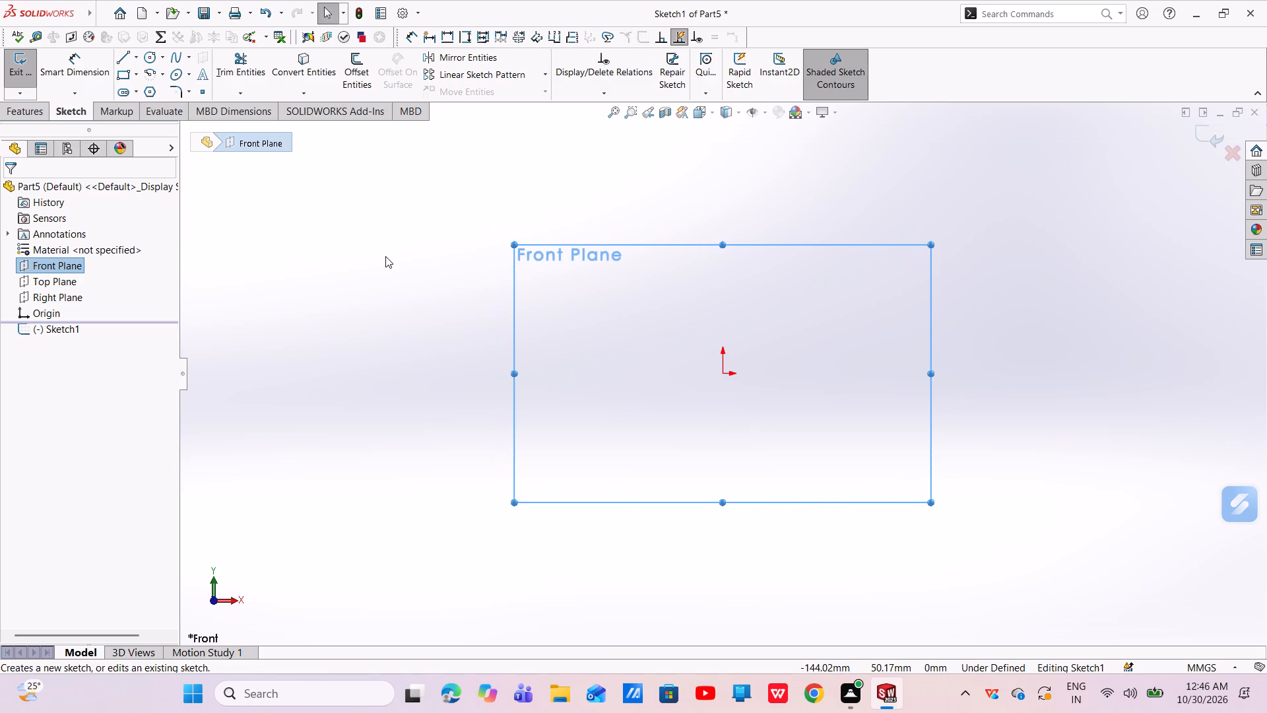
left_click(133, 58)
left_click(146, 88)
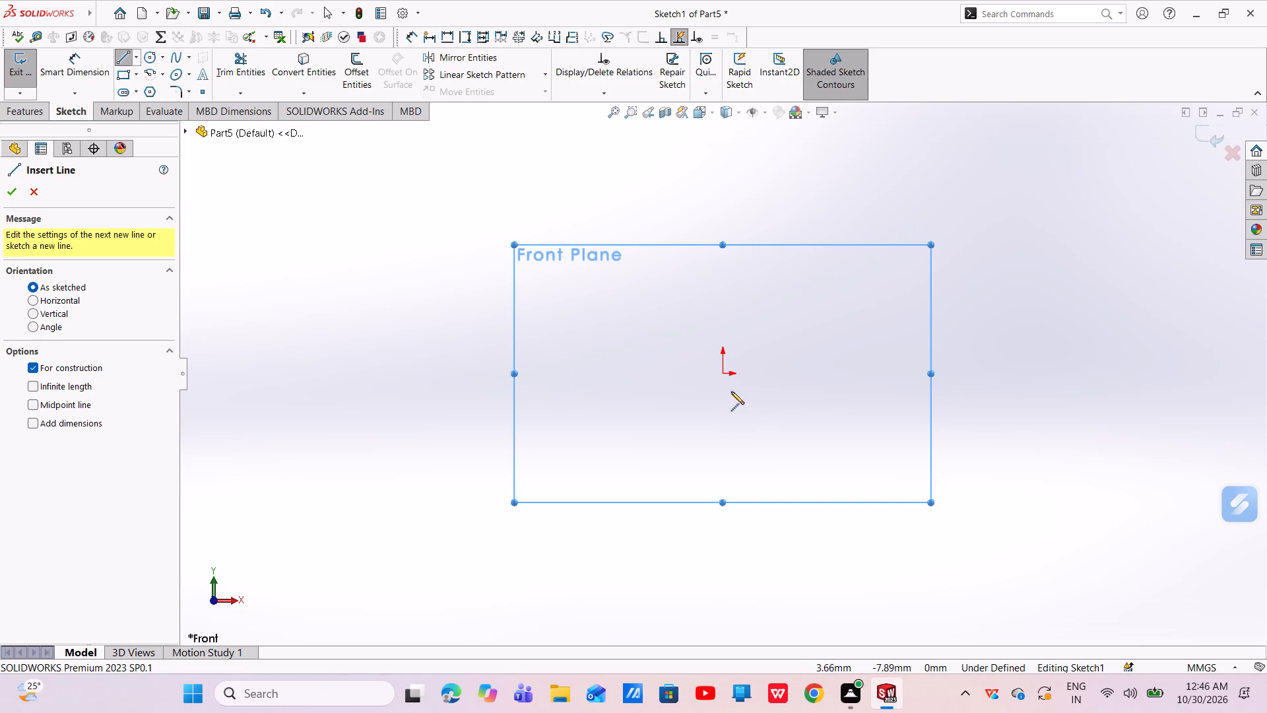
left_click(721, 374)
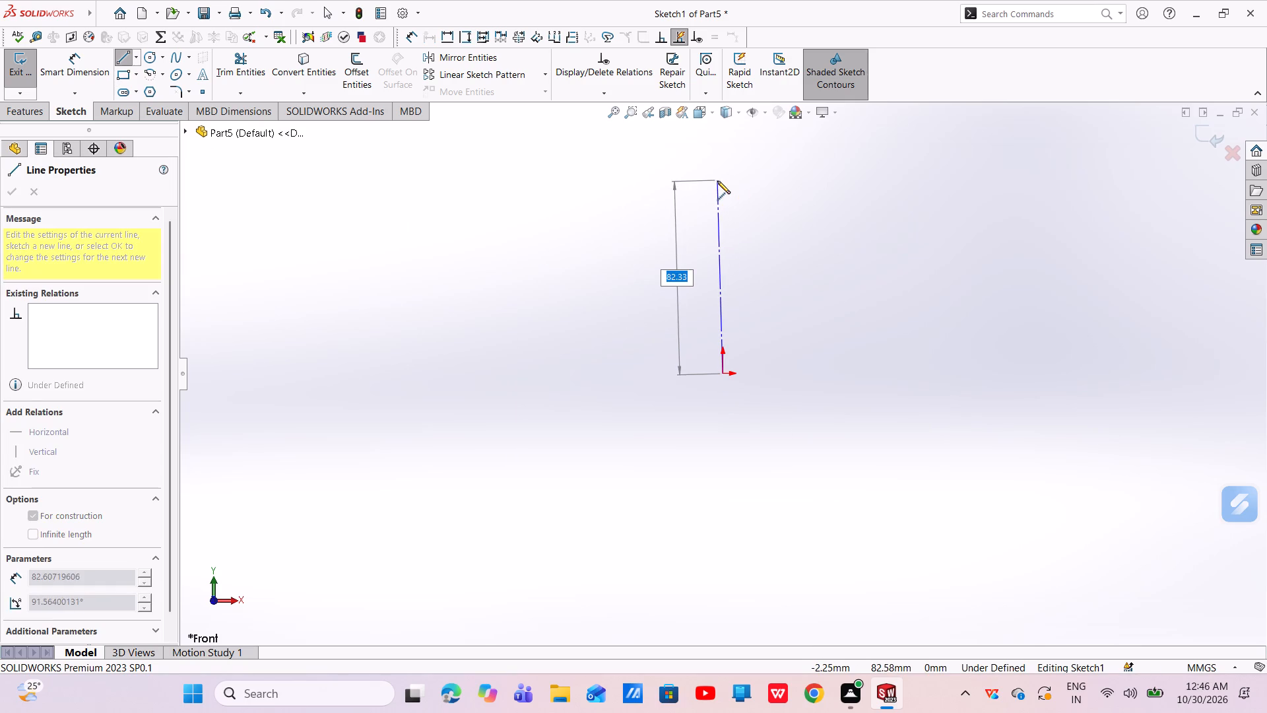
left_click(724, 197)
right_click(724, 197)
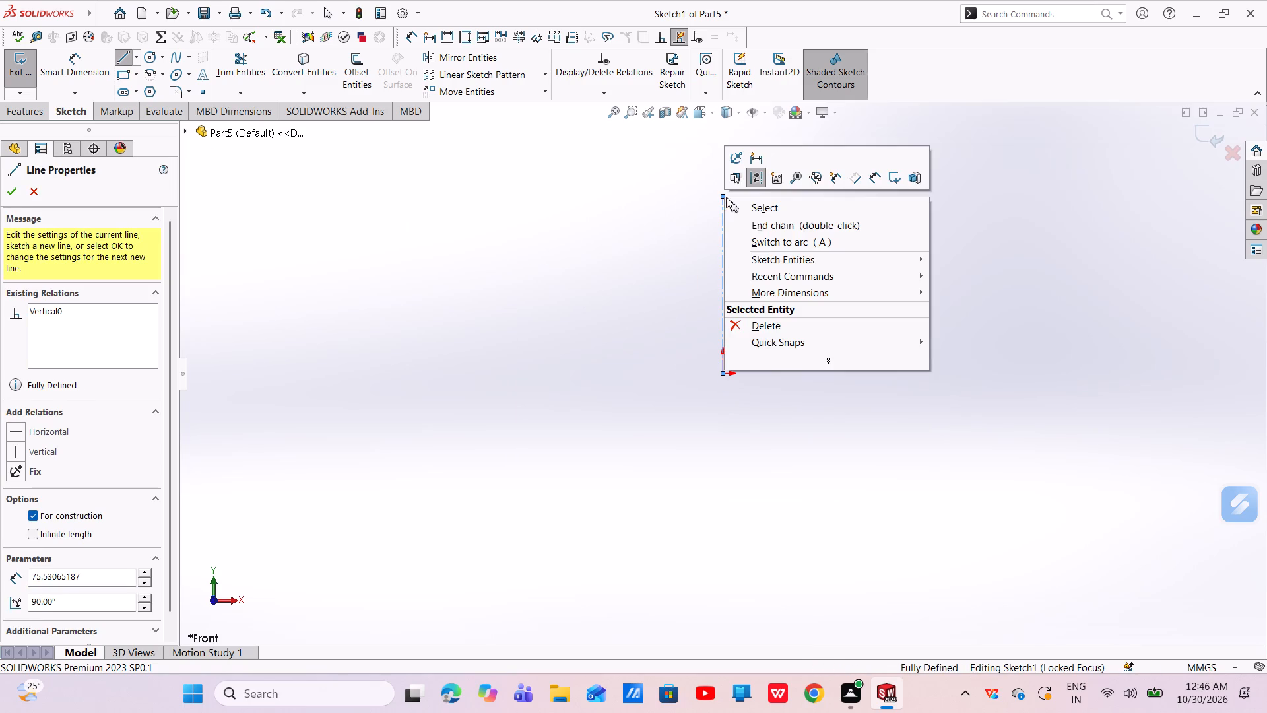
left_click(746, 209)
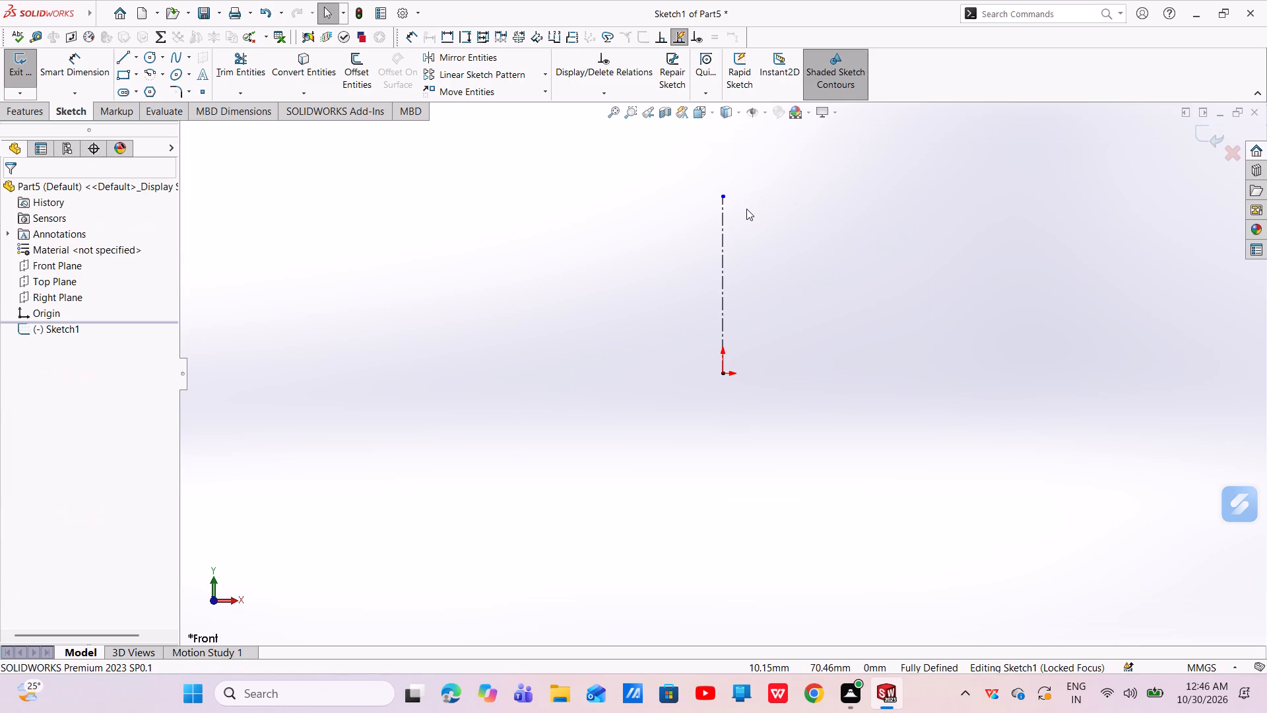
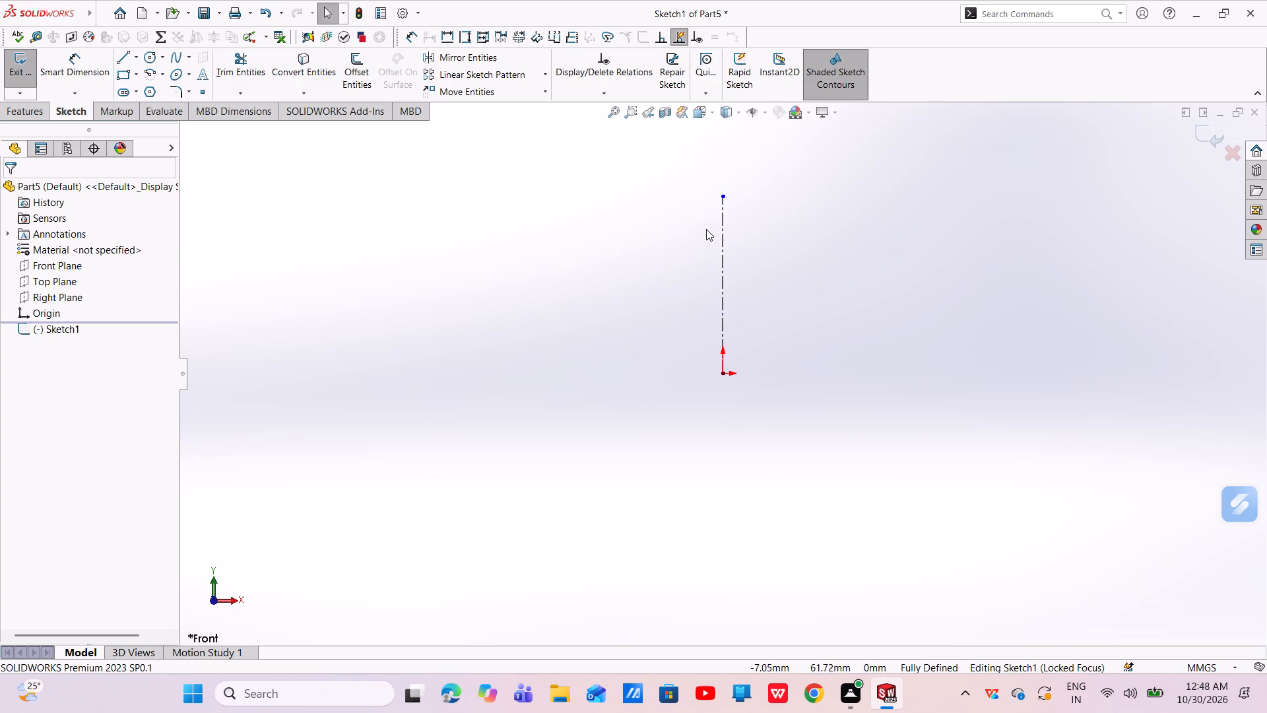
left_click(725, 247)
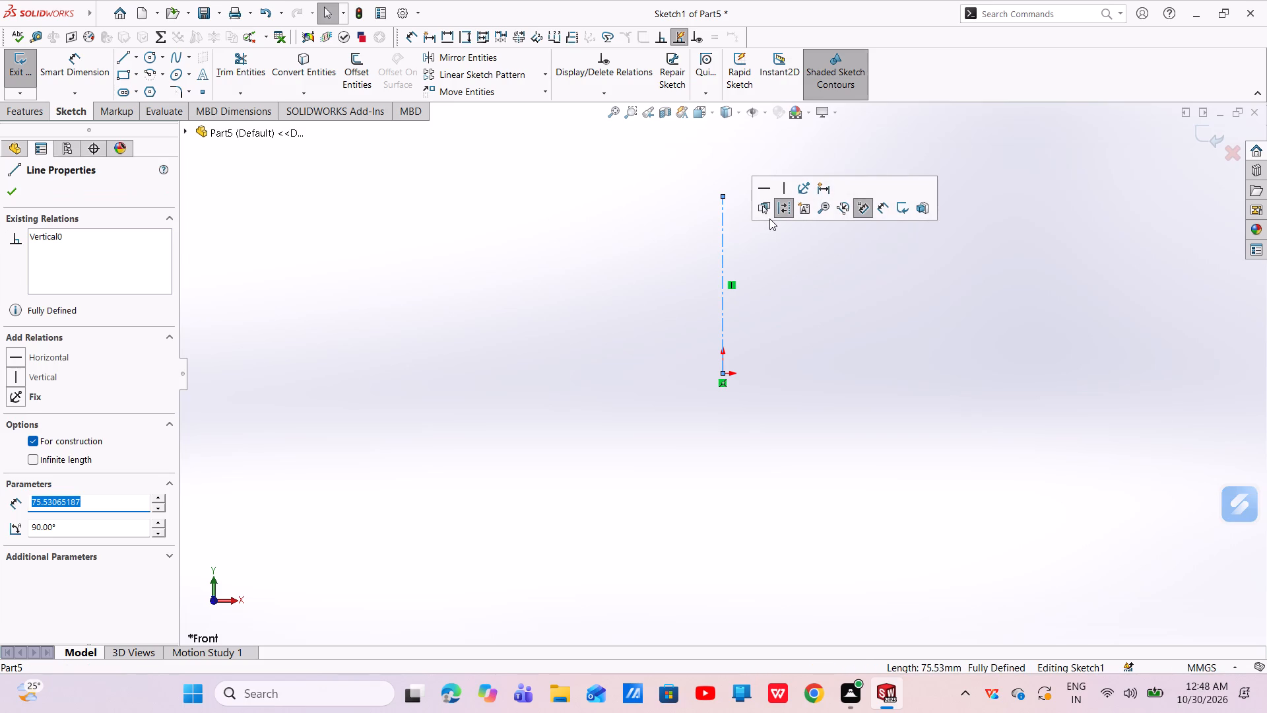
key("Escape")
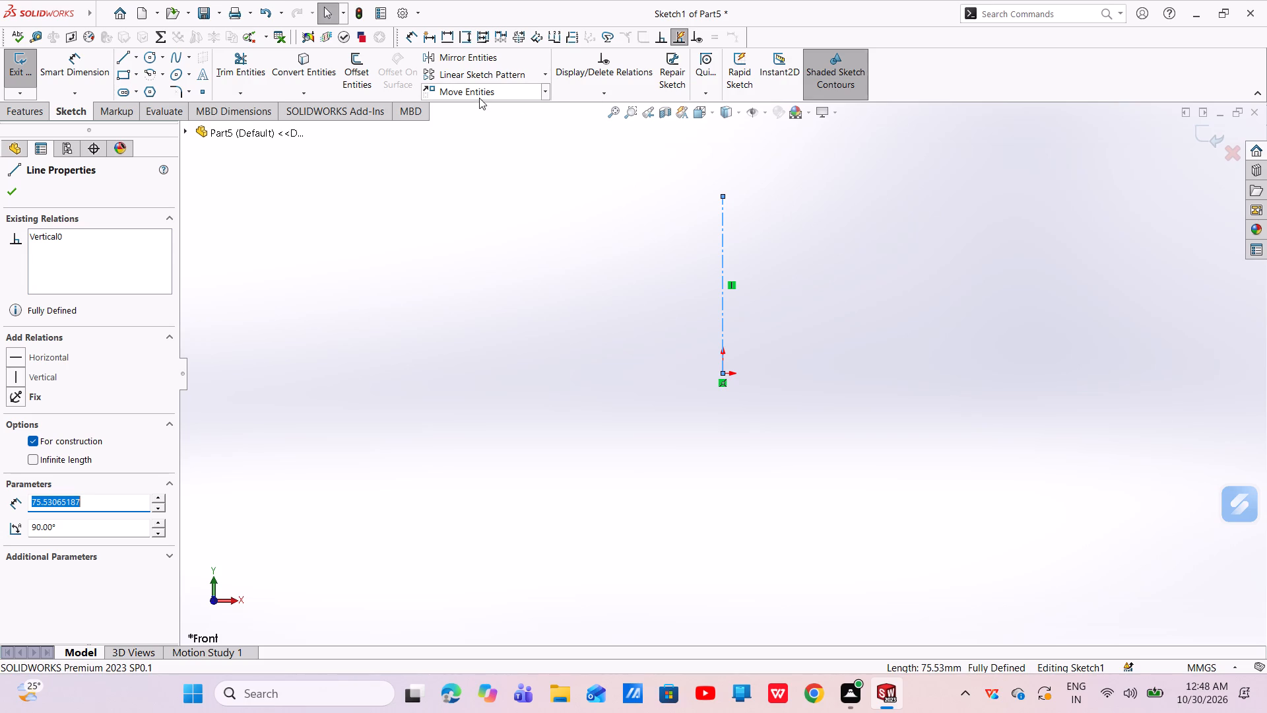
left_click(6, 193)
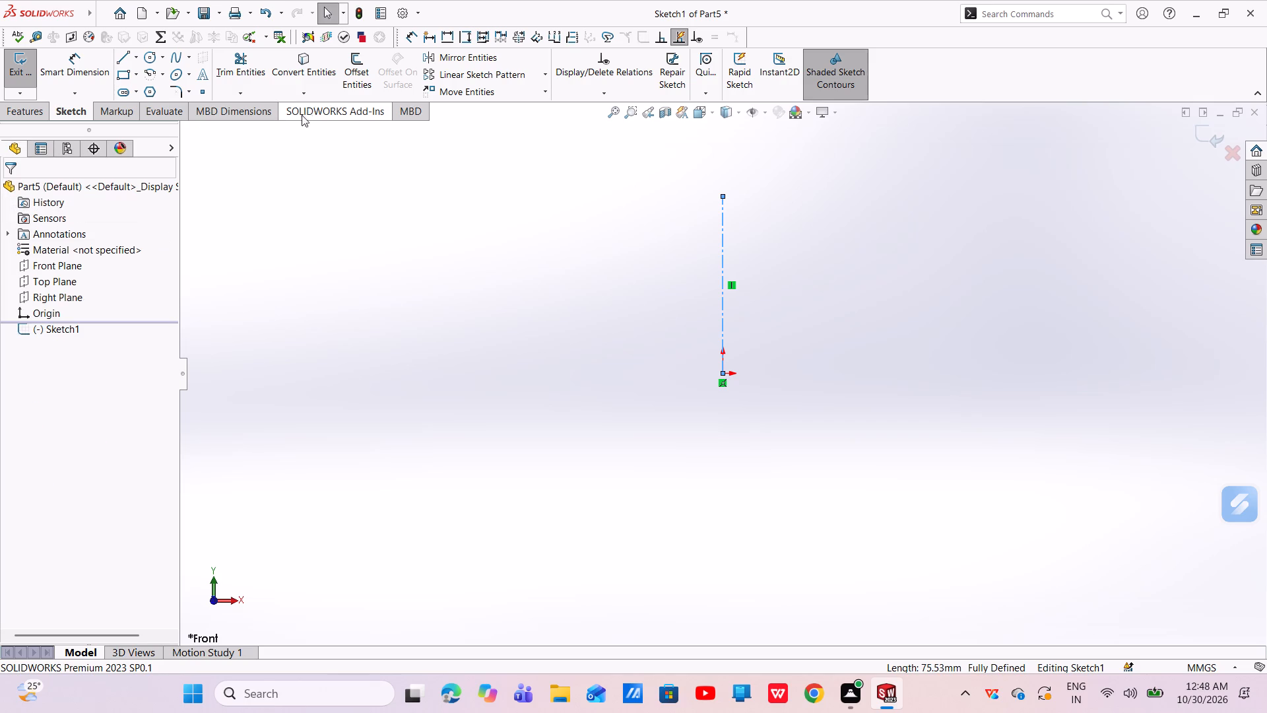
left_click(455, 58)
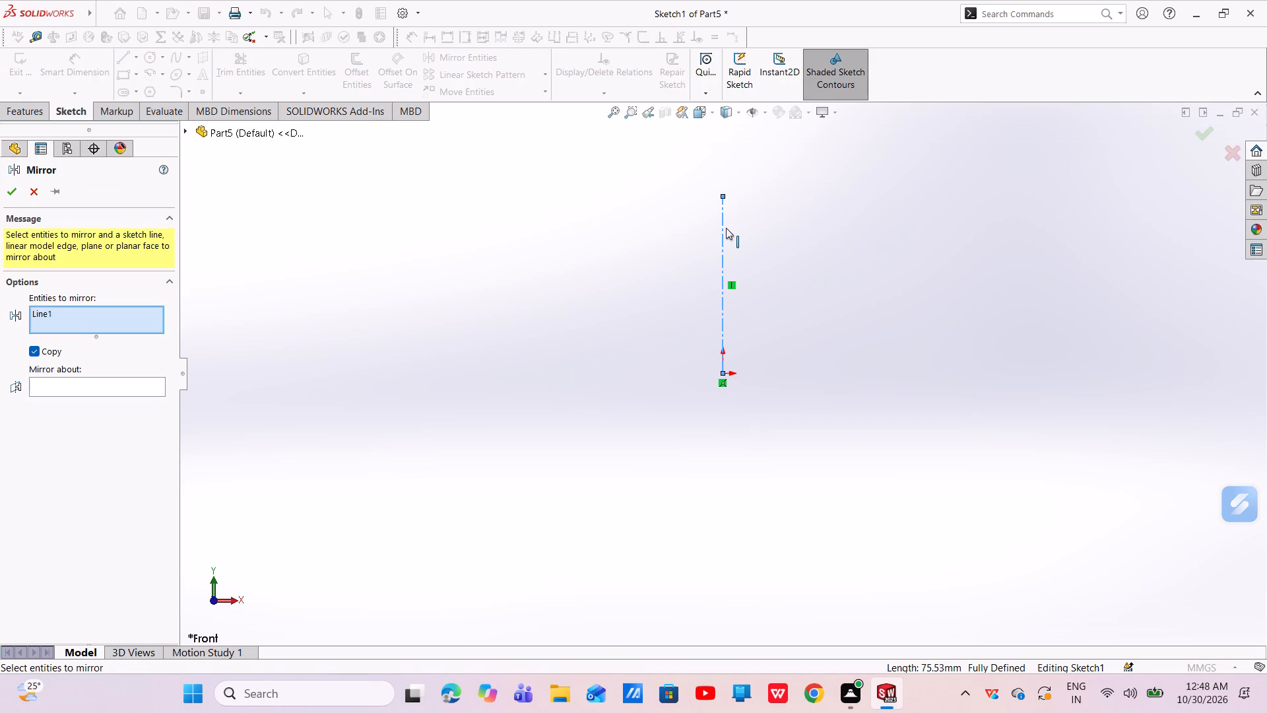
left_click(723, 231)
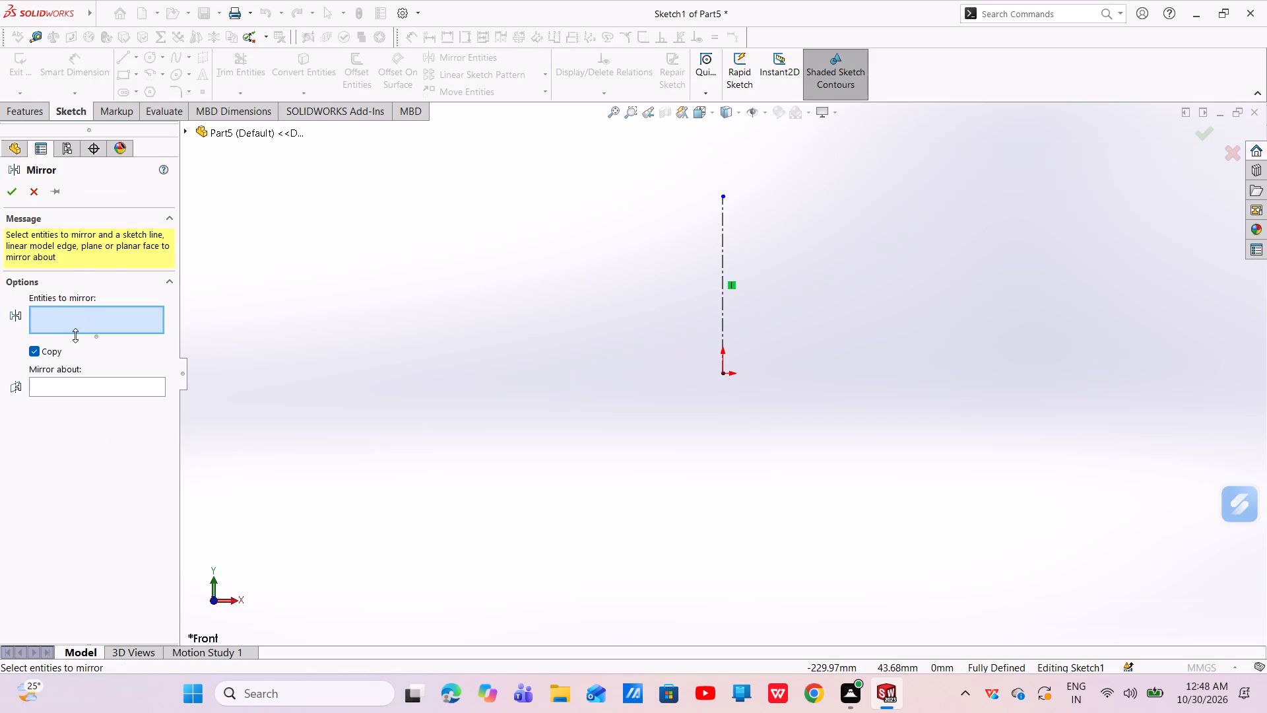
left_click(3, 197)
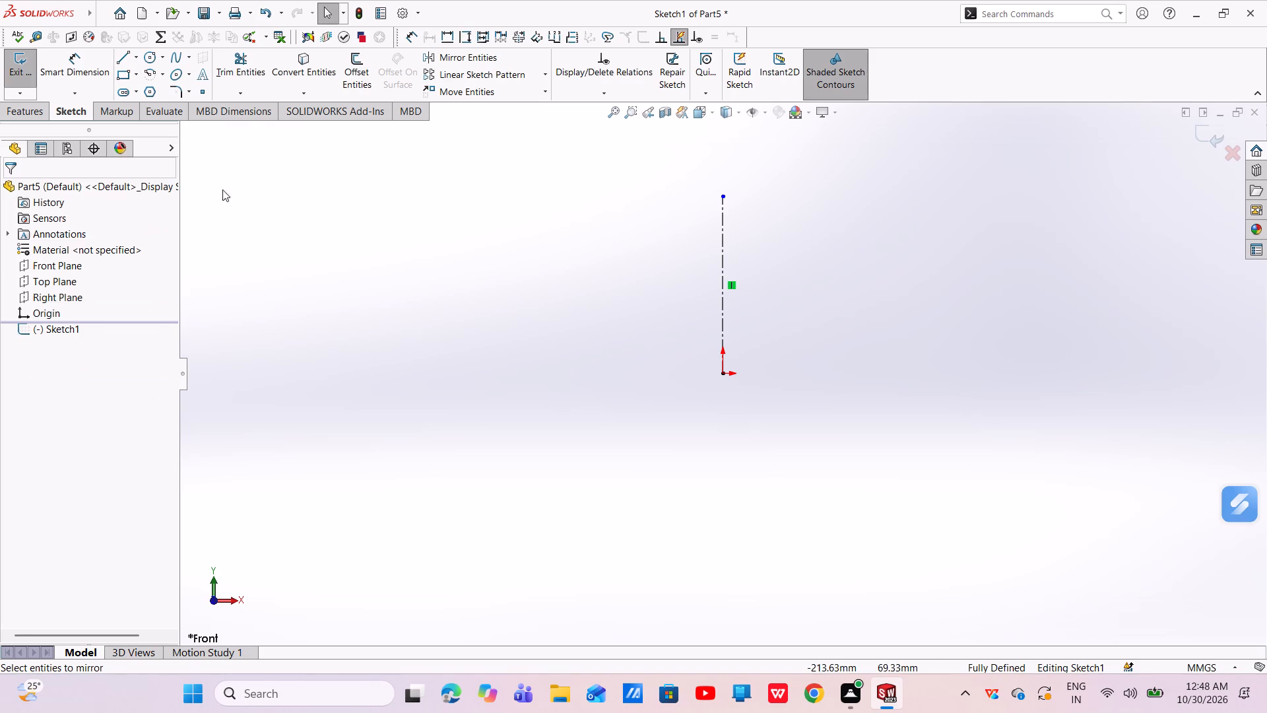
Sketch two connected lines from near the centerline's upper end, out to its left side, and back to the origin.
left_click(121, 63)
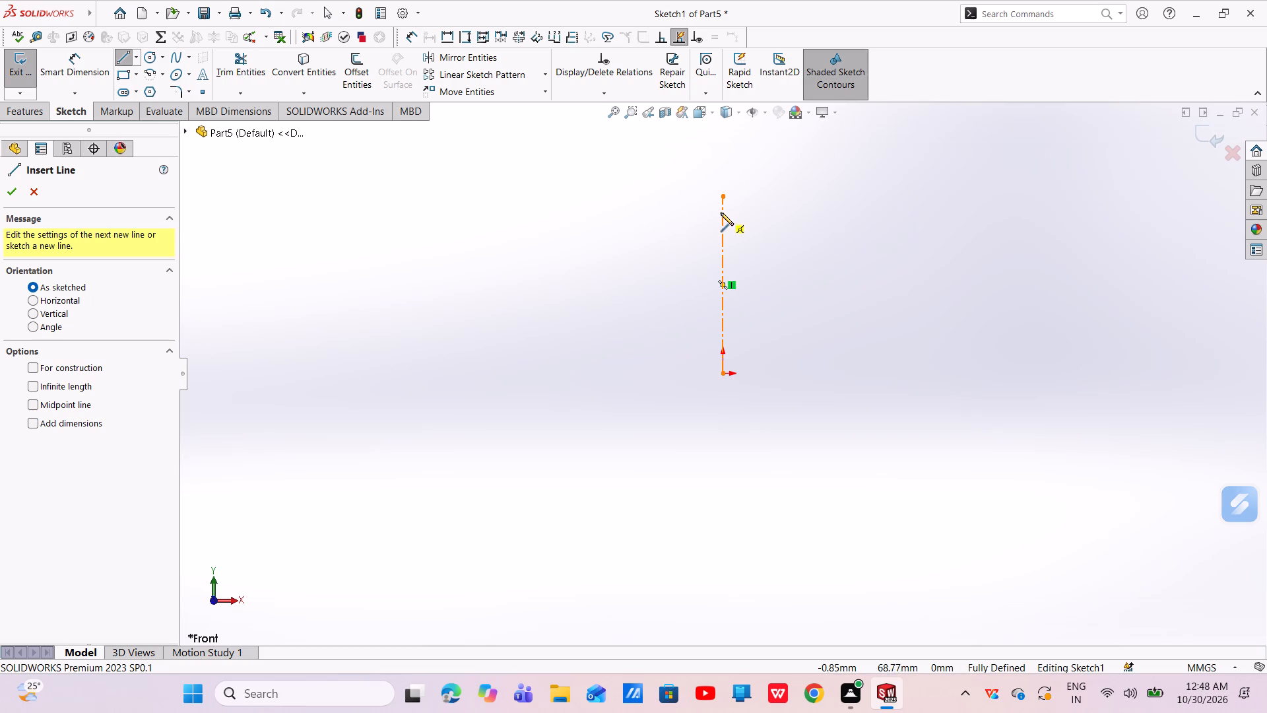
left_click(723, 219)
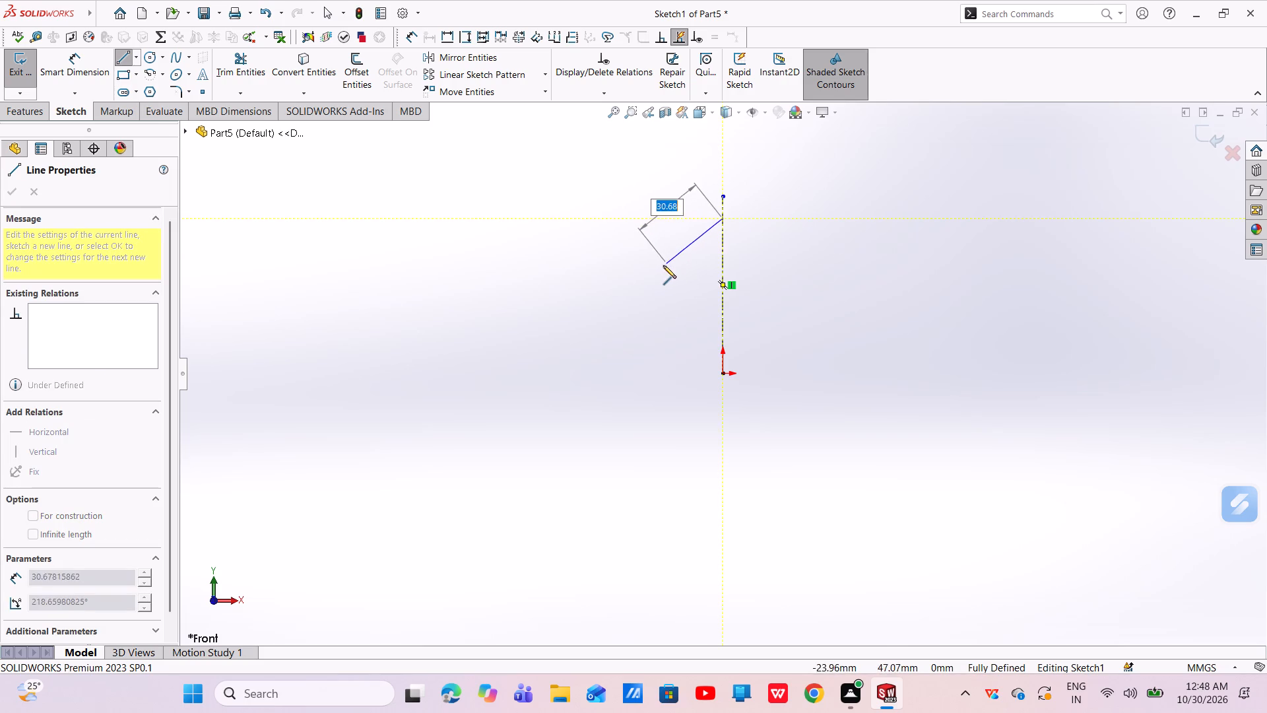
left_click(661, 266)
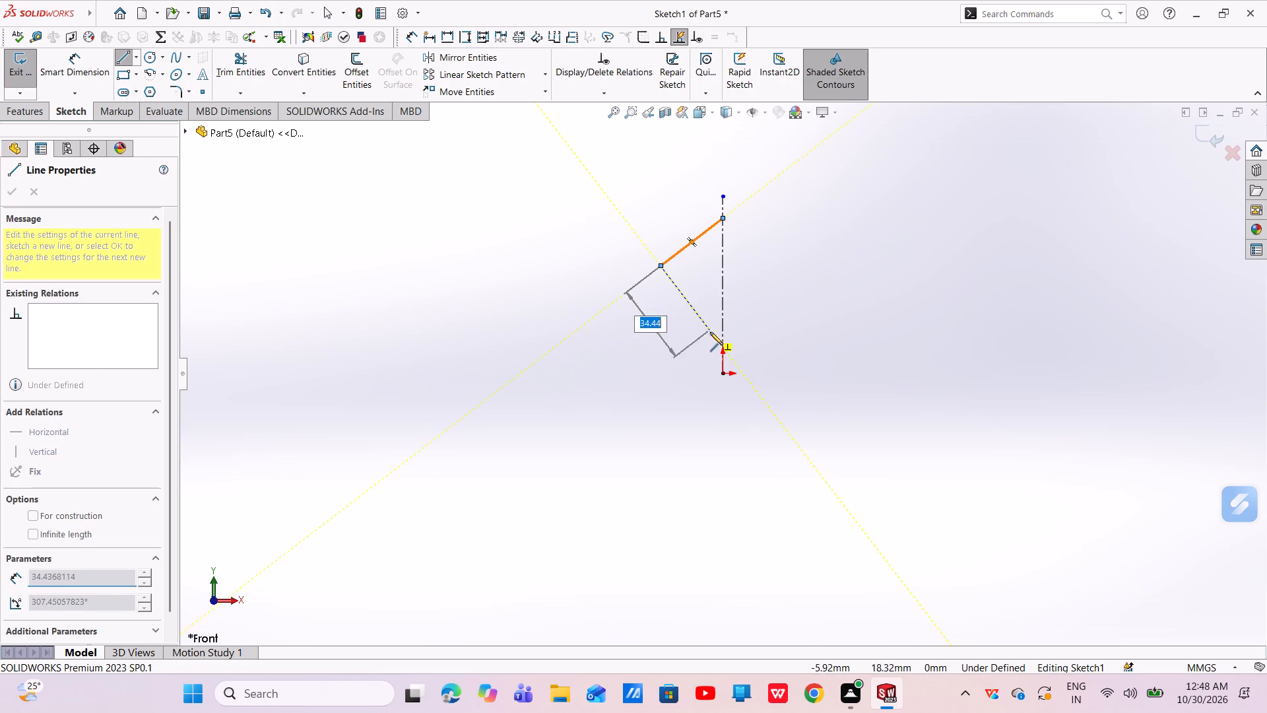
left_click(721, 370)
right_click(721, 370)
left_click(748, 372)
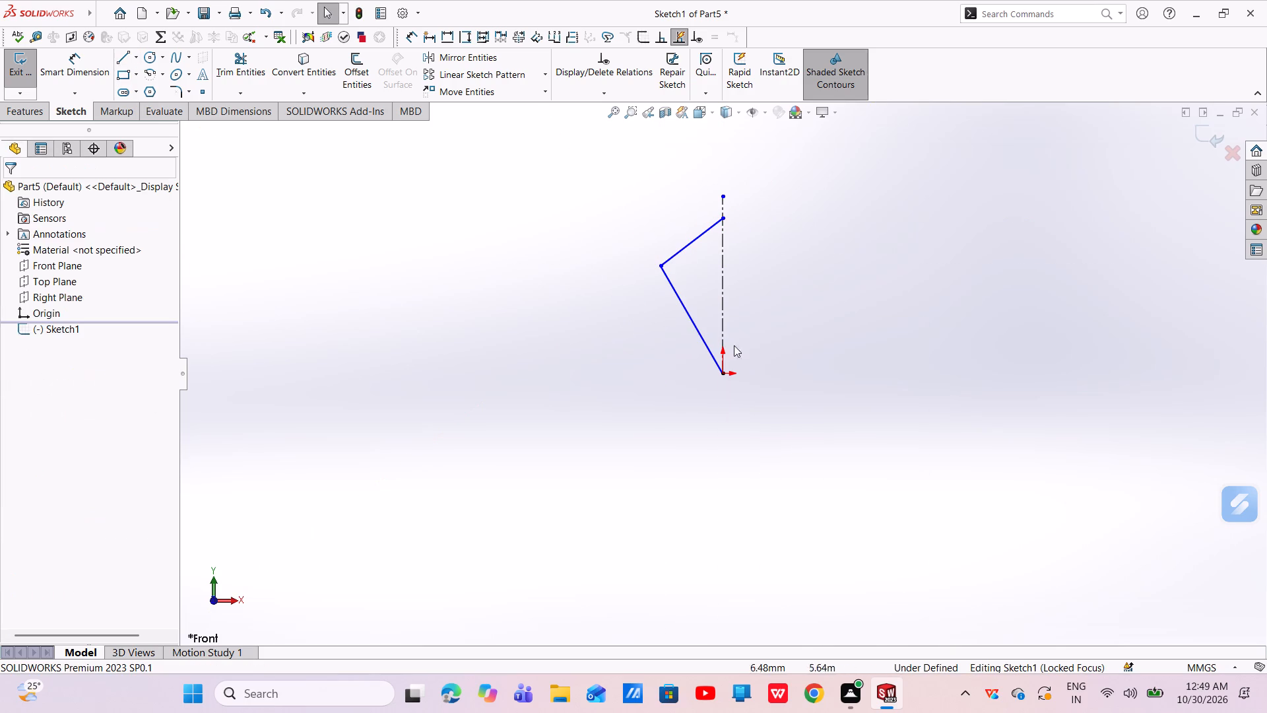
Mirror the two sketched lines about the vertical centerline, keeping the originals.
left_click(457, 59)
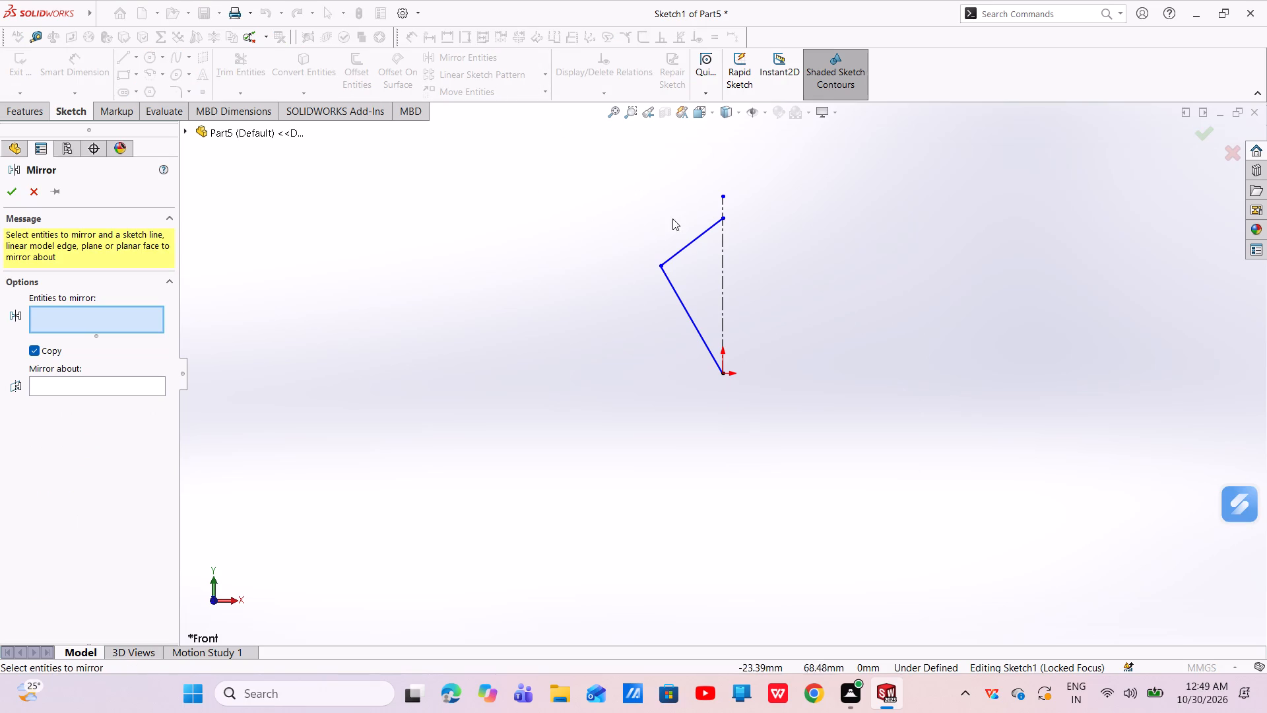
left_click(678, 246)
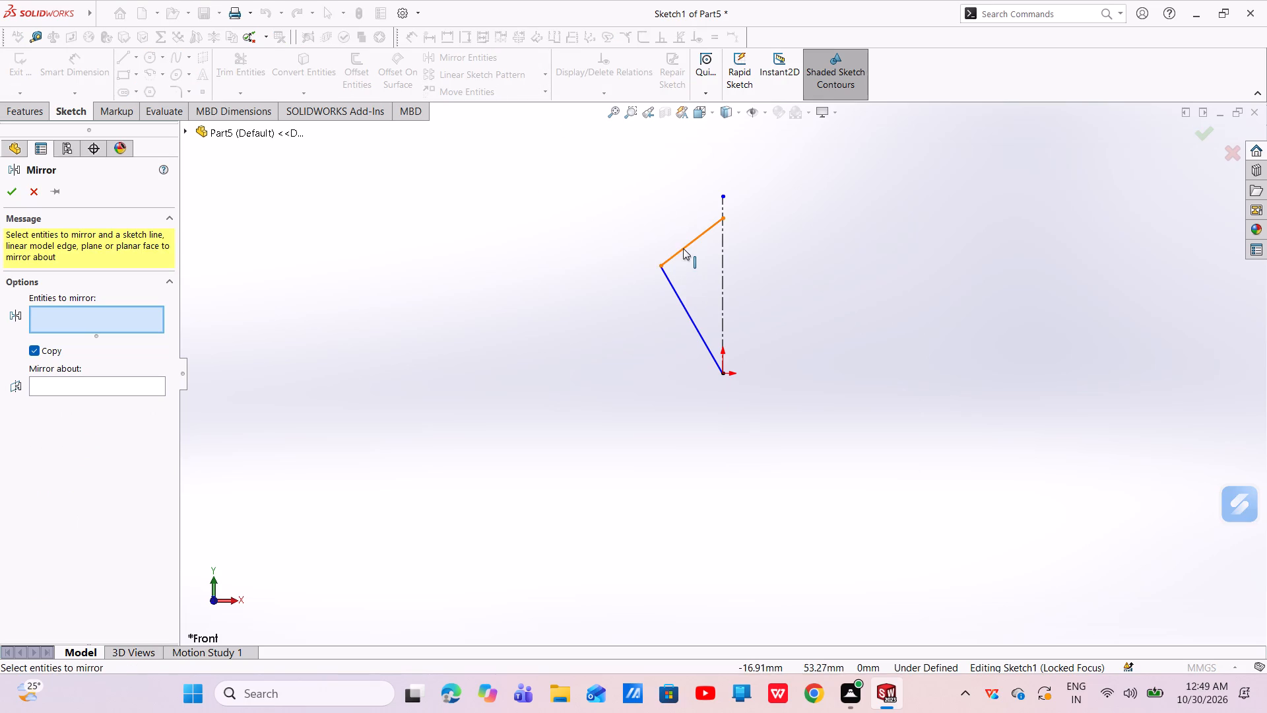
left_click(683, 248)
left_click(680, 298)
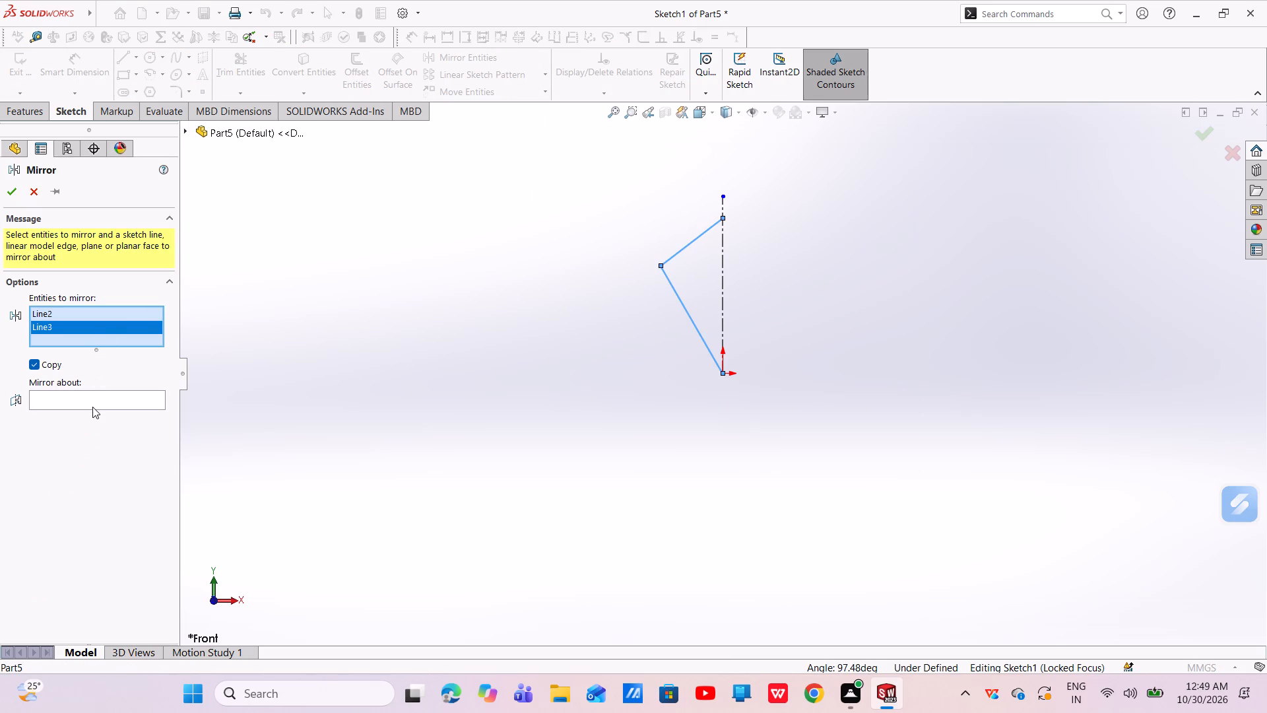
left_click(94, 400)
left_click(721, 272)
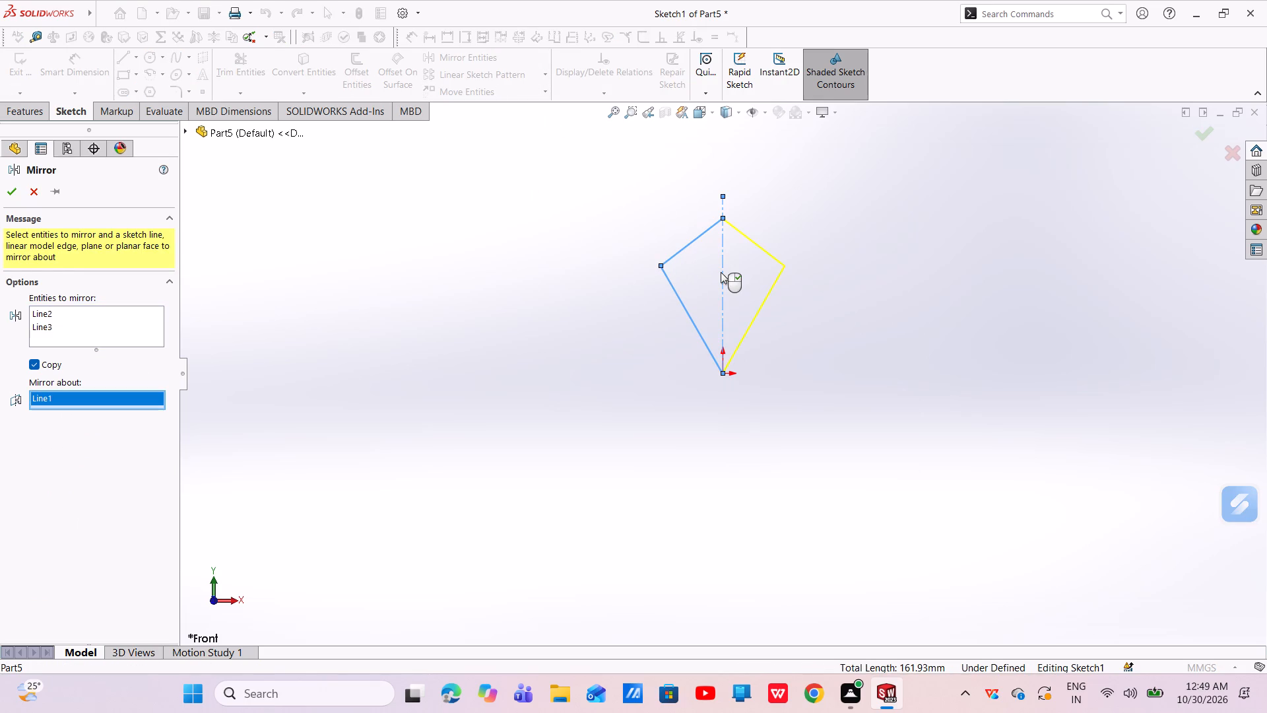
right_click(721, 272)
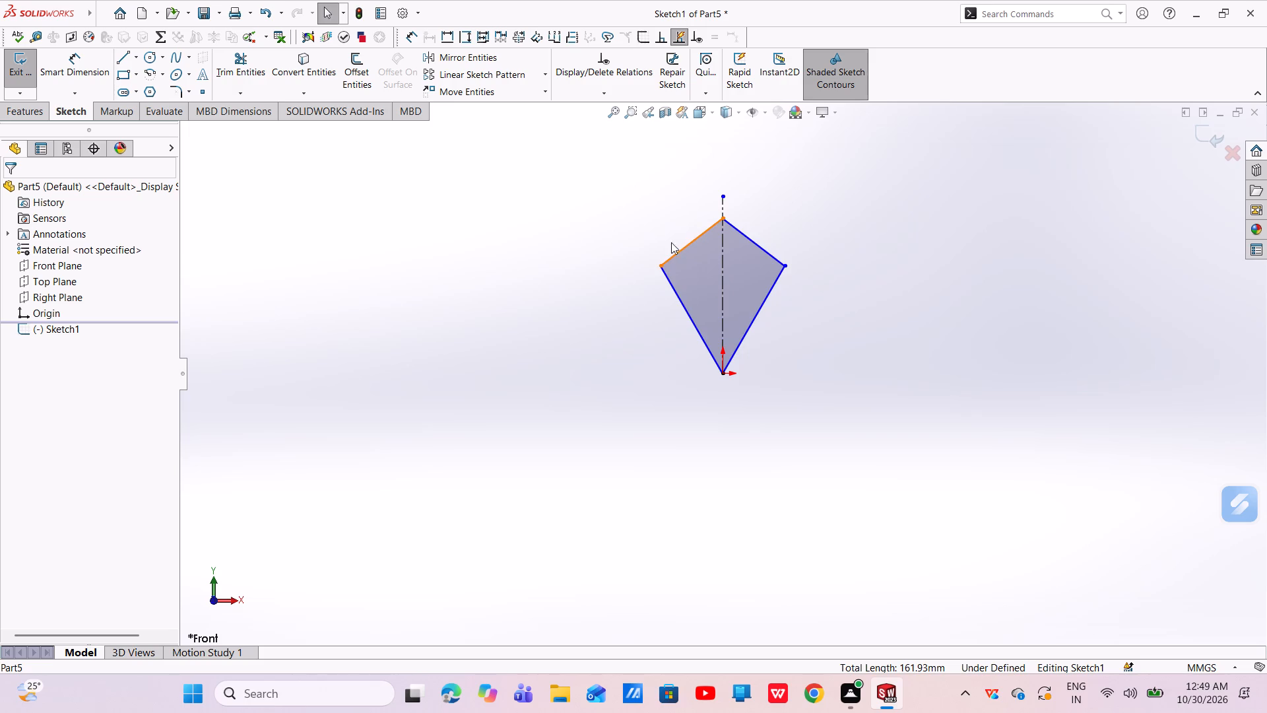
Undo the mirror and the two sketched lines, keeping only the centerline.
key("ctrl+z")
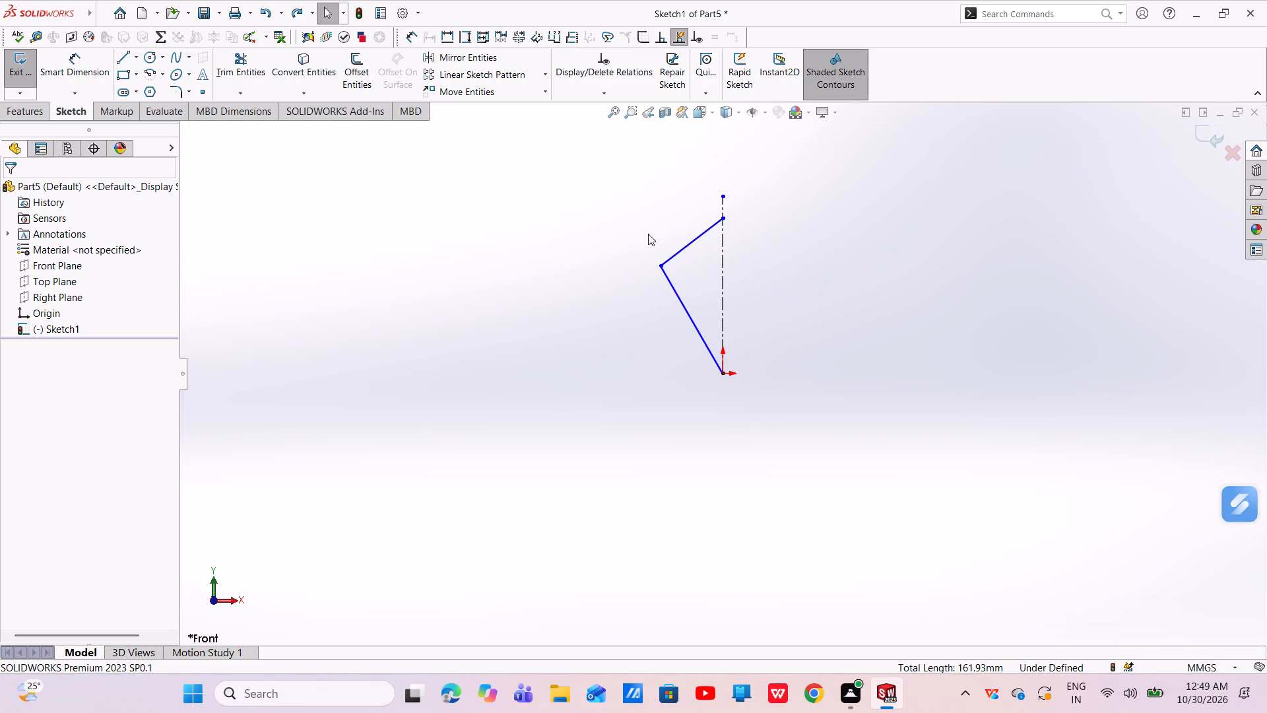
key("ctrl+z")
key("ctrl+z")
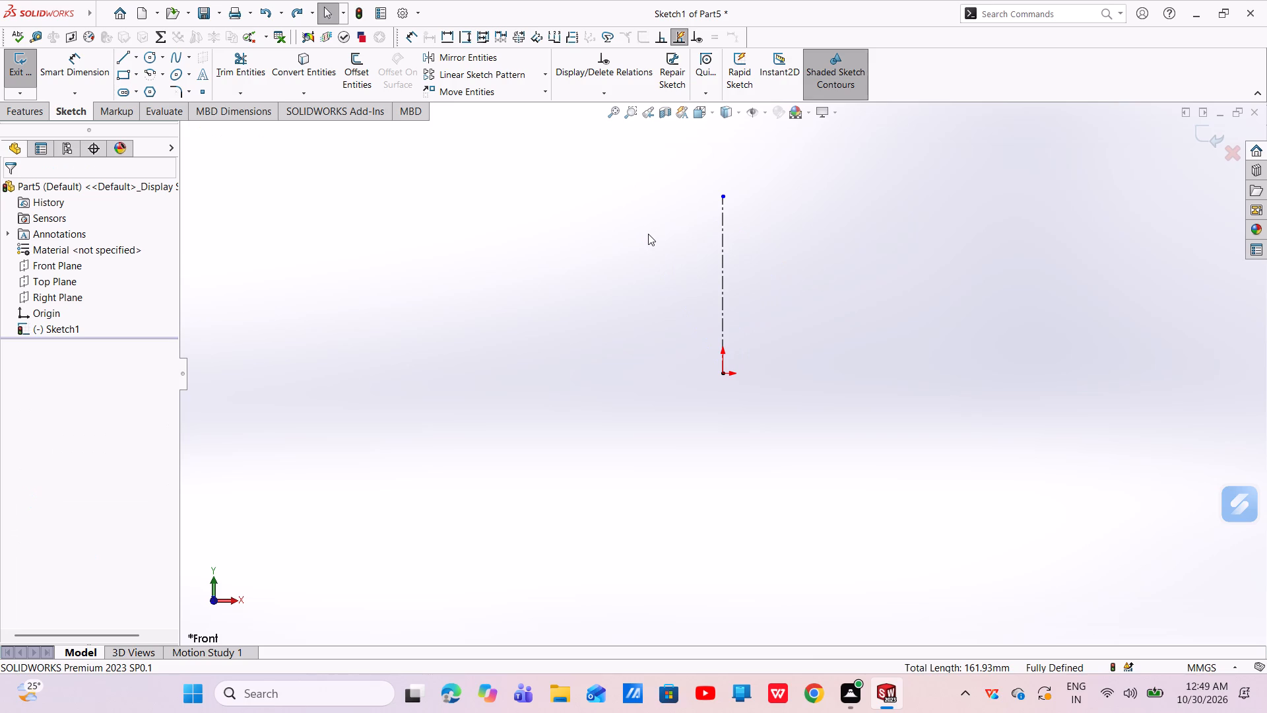
Search the commands for "dy" and start Dynamic Mirror Entities about the vertical centerline.
left_click(1025, 9)
type("dy")
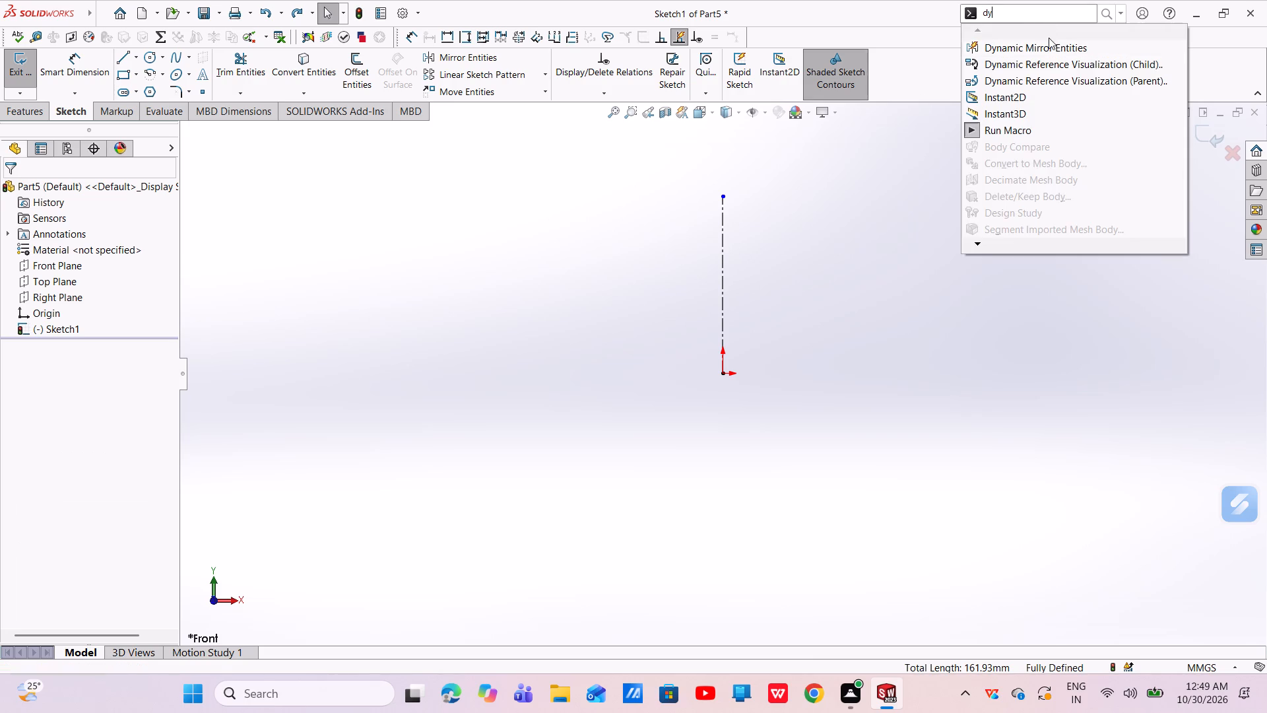
left_click(1050, 49)
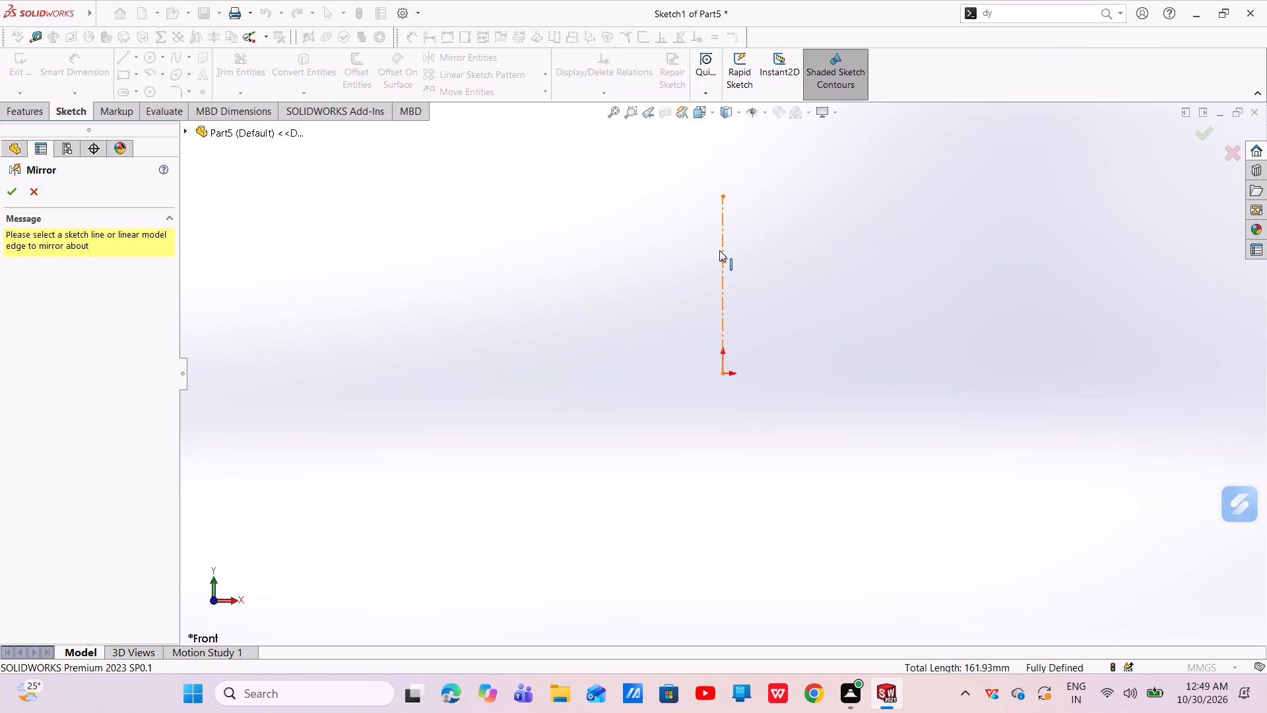
left_click(721, 250)
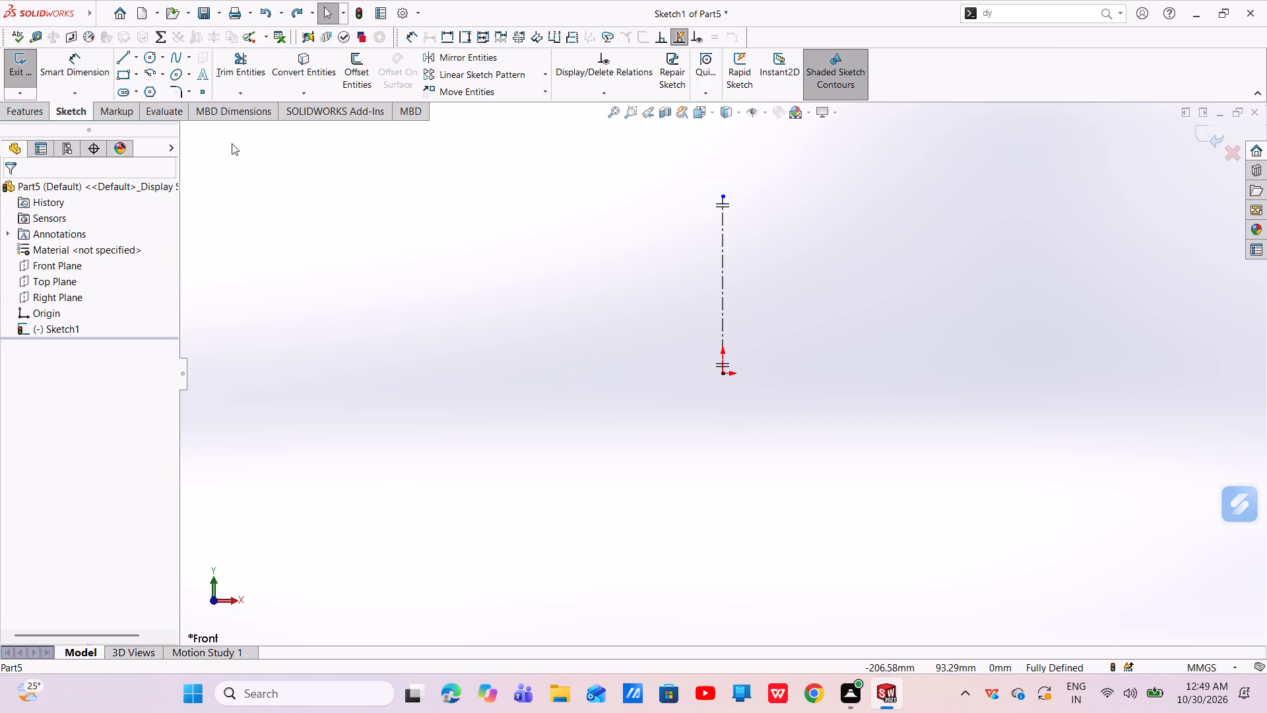
Sketch half a kite profile left of the centerline: a line about 27 mm long at 45°, and one about 54 mm to the origin.
left_click(117, 63)
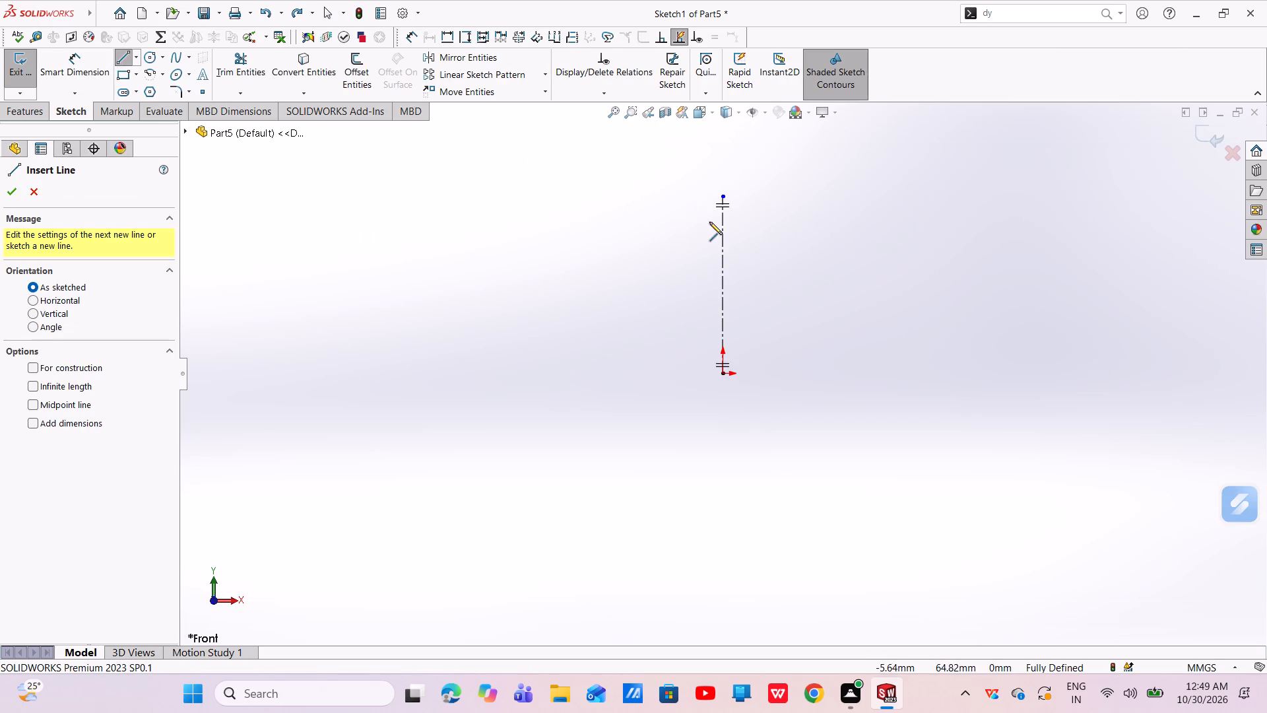
left_click(721, 212)
left_click(678, 255)
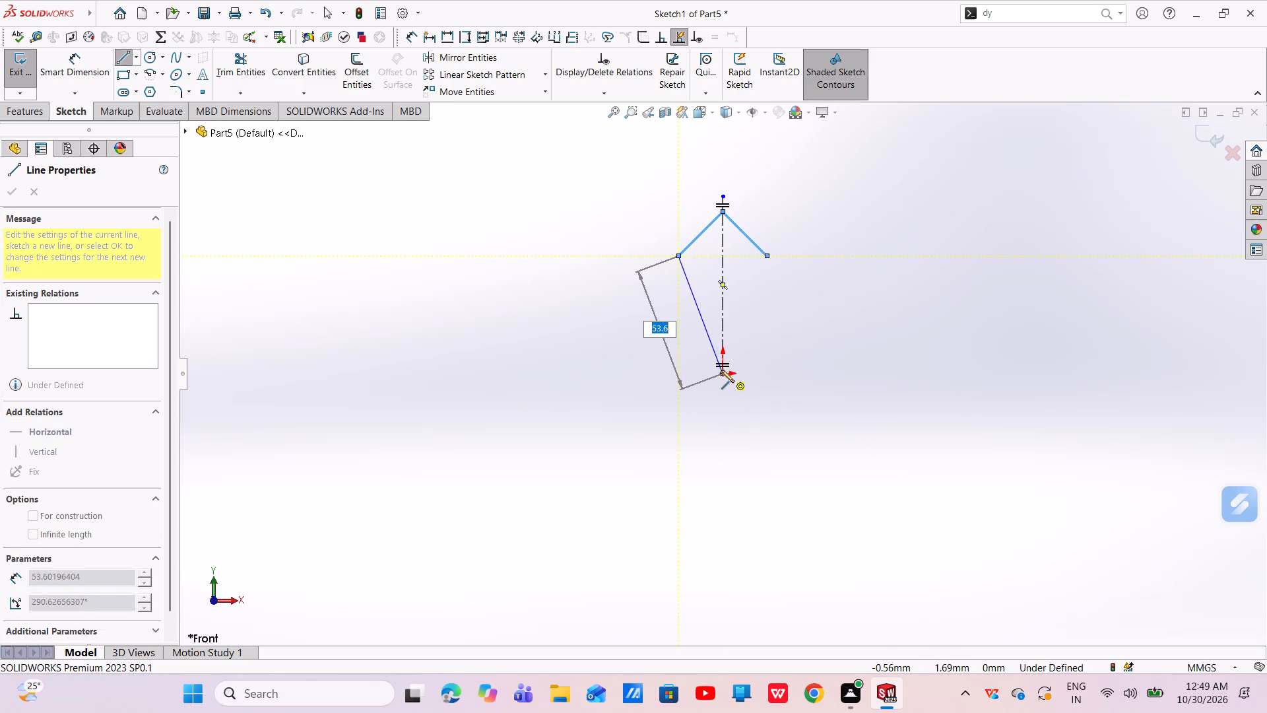
left_click(721, 370)
right_click(721, 370)
left_click(748, 375)
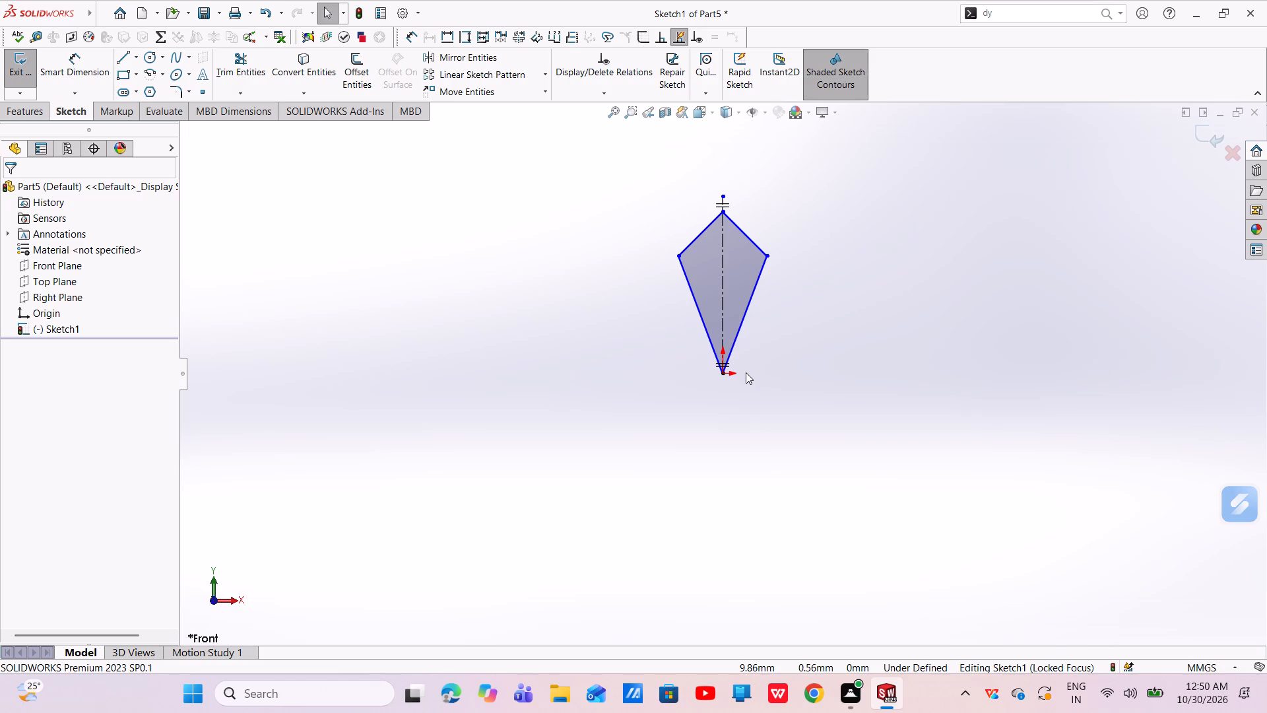
Dimension the angle between the centerline and the profile's long left line as 10°.
left_click(84, 63)
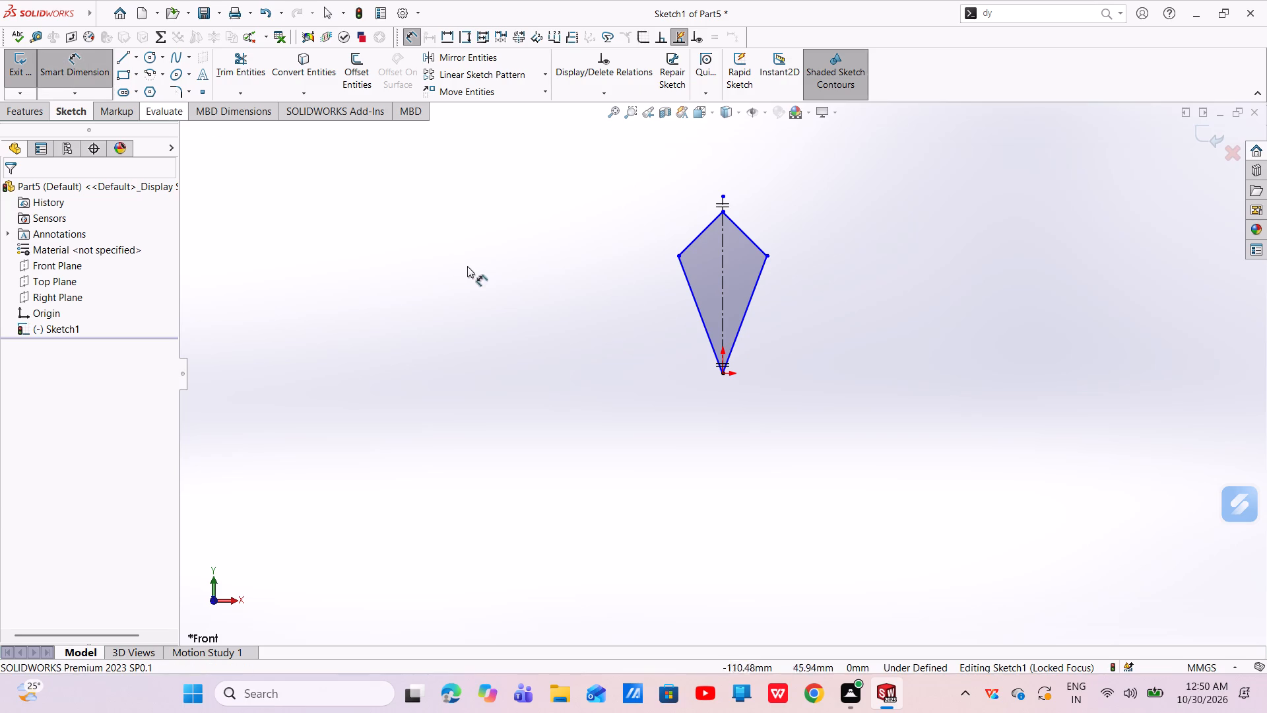
left_click(725, 289)
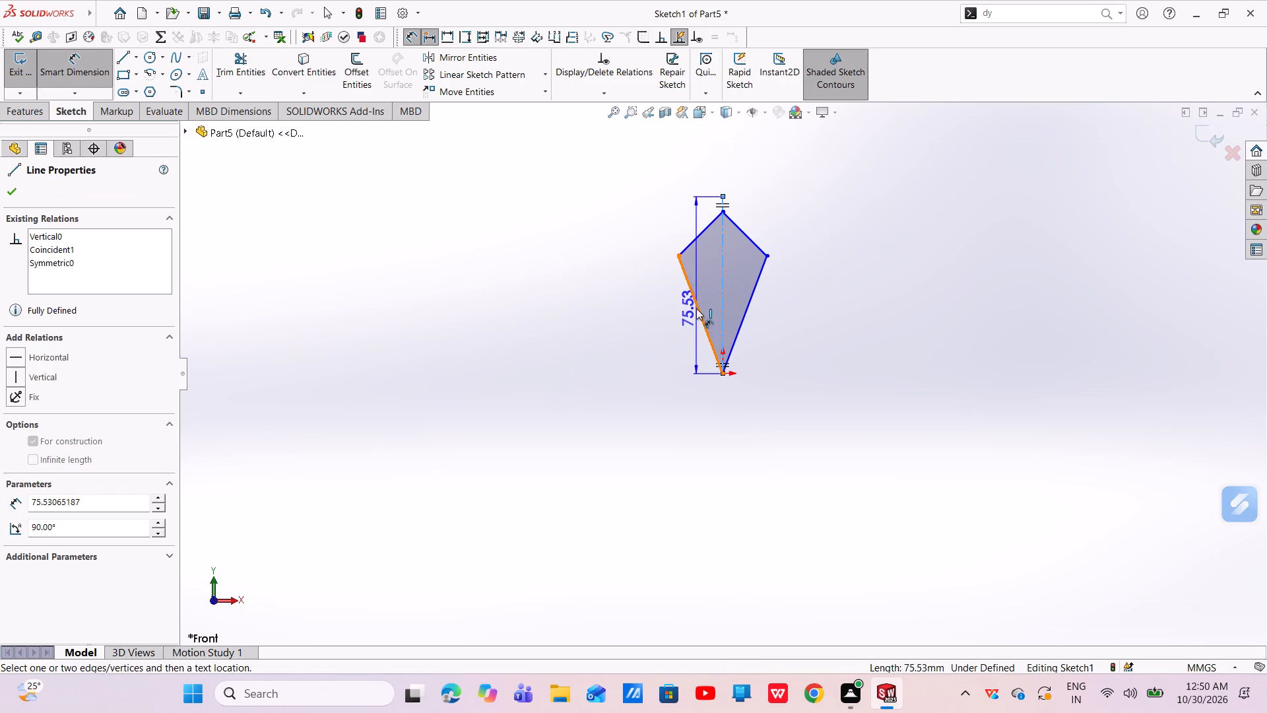
left_click(697, 308)
left_click(713, 315)
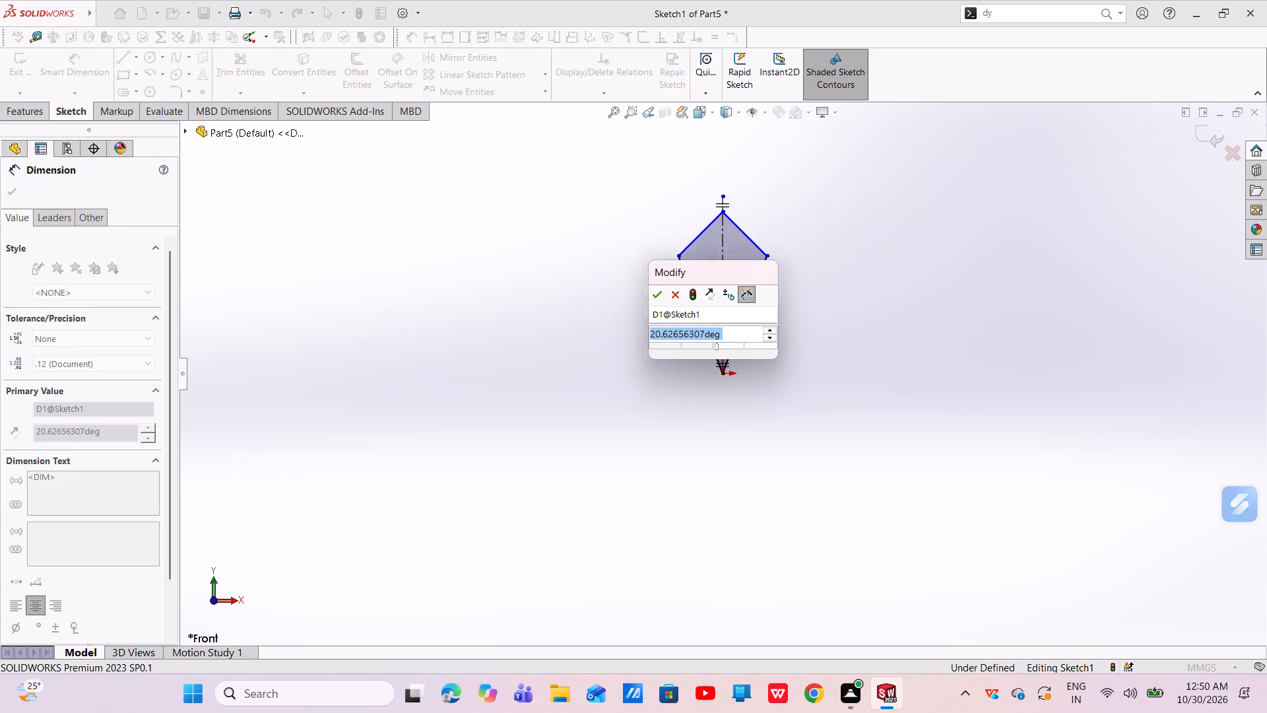
key("BackSpace")
type("10")
key("Return")
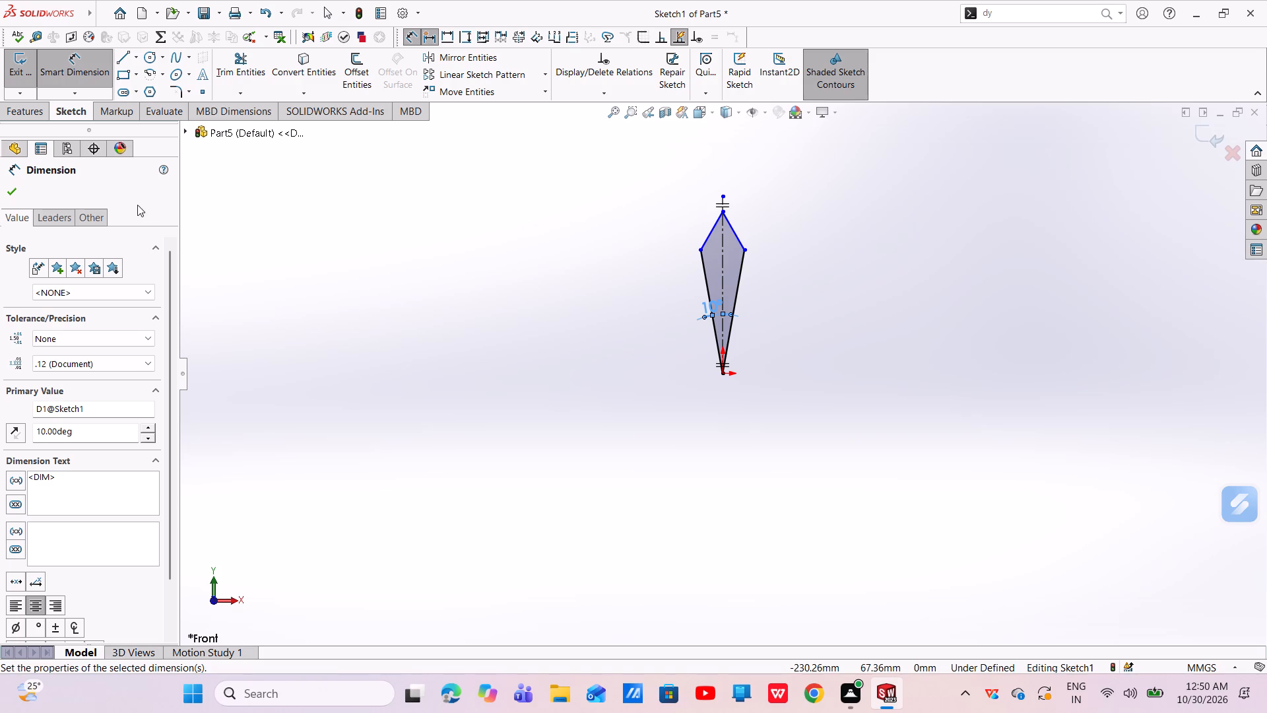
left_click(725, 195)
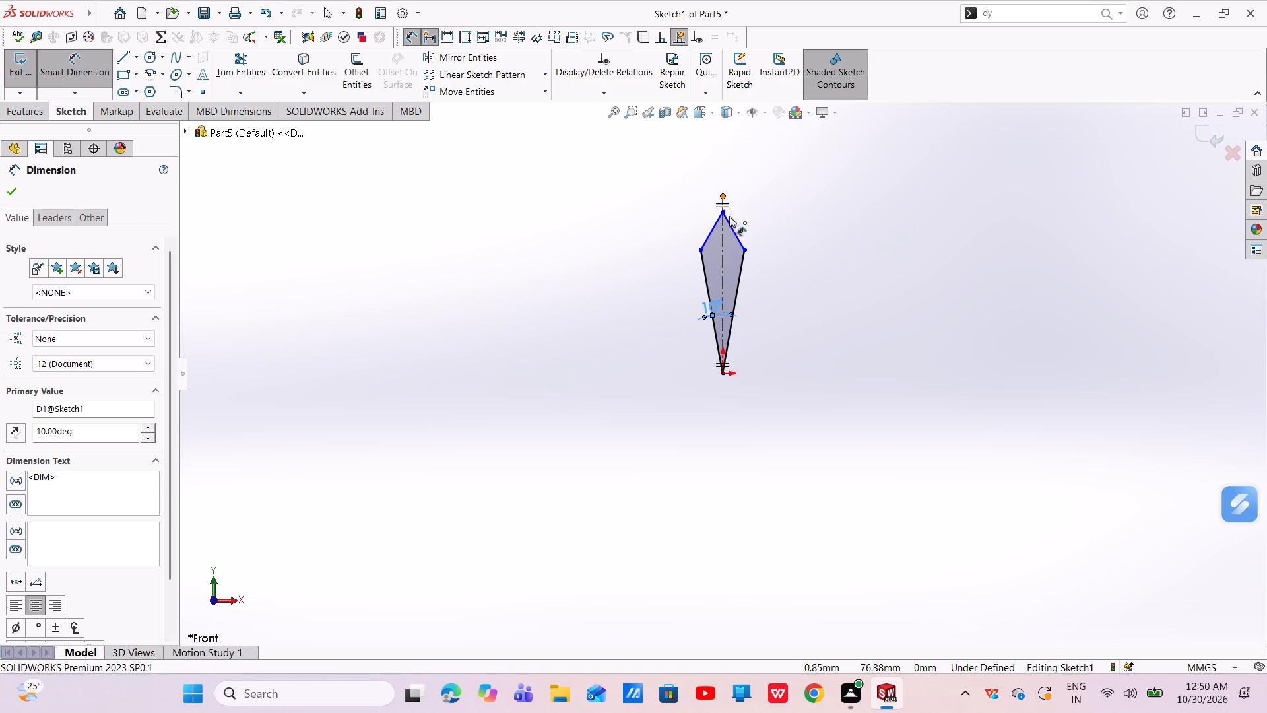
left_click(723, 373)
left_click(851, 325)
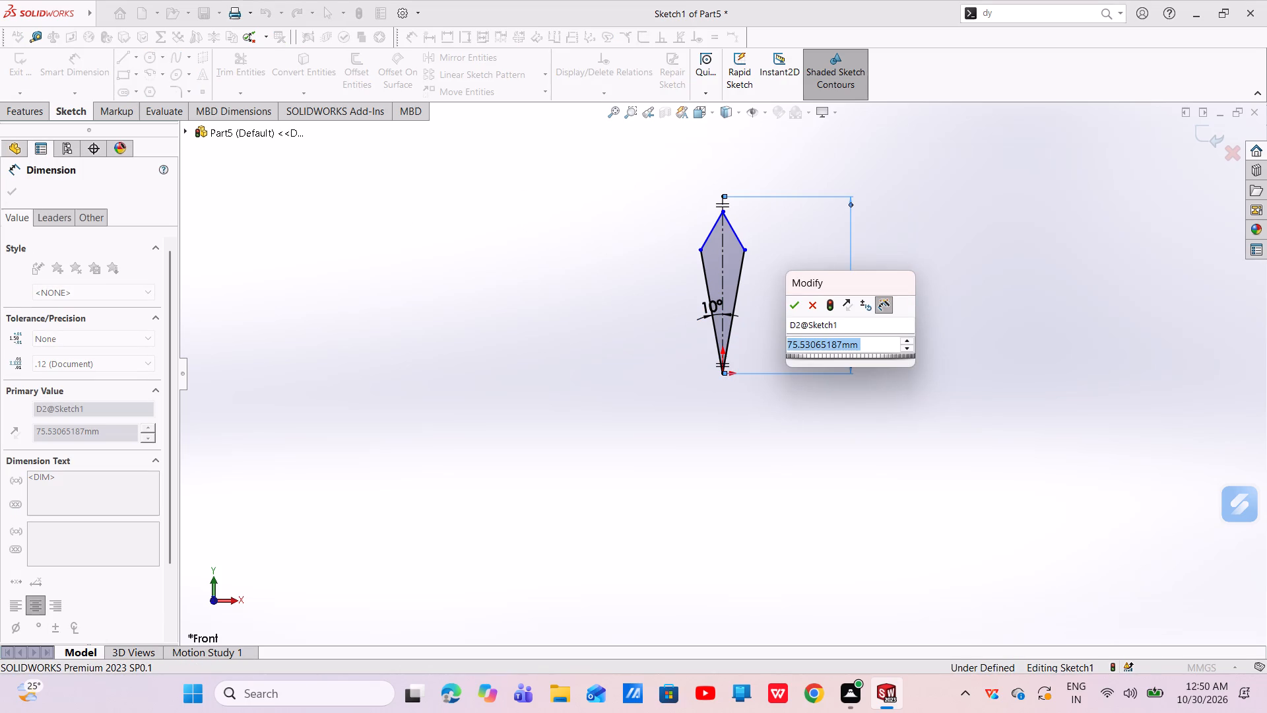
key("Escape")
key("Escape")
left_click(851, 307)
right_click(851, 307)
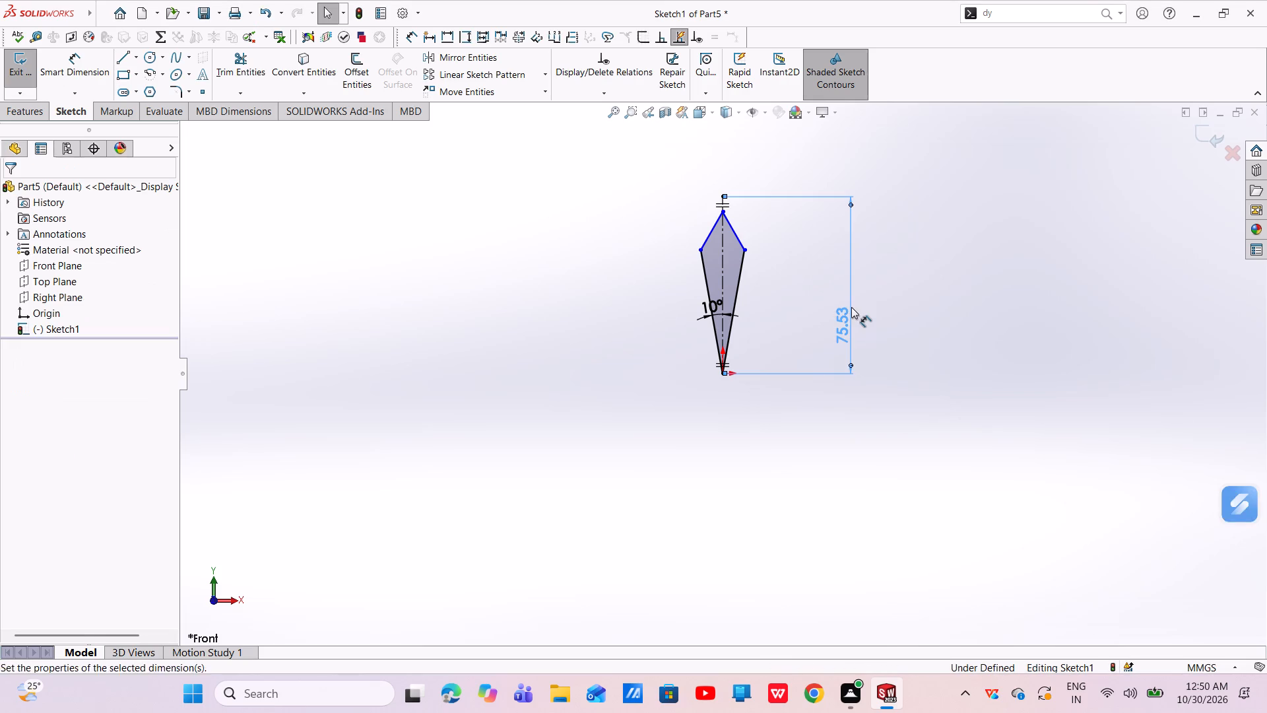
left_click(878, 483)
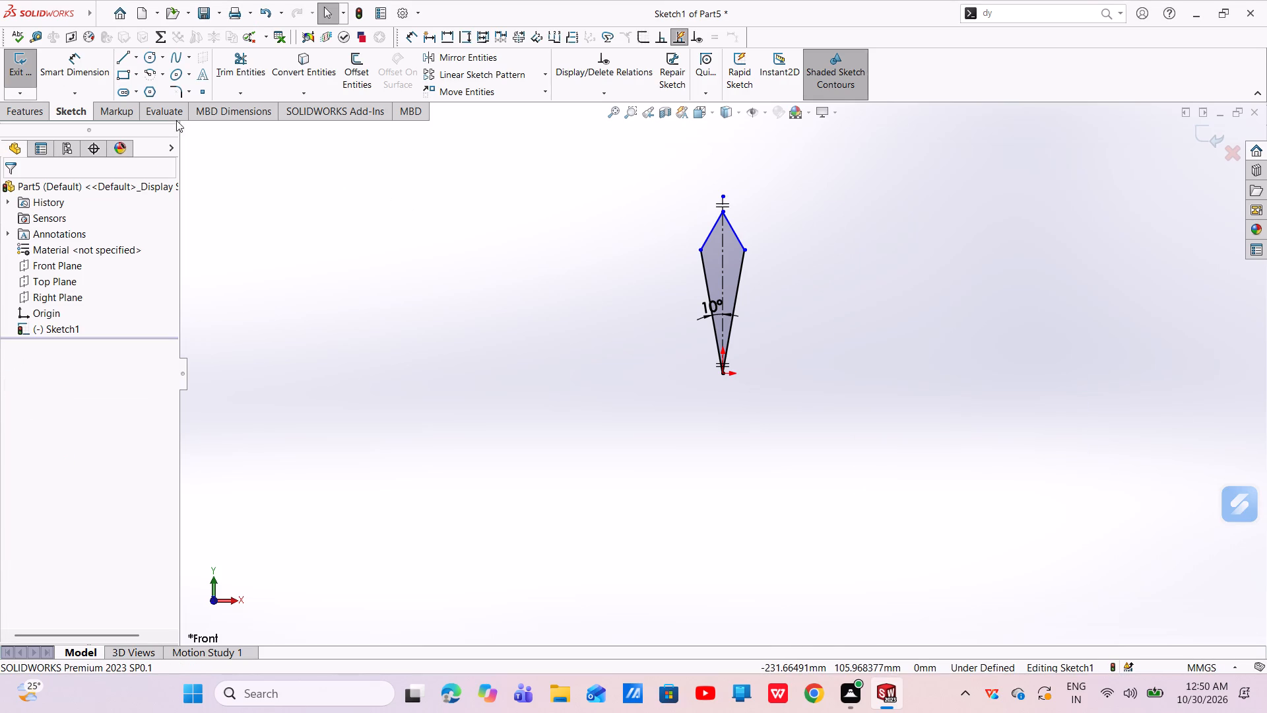
Dimension the kite profile's overall height from the origin to its top vertex as 70 mm.
left_click(80, 91)
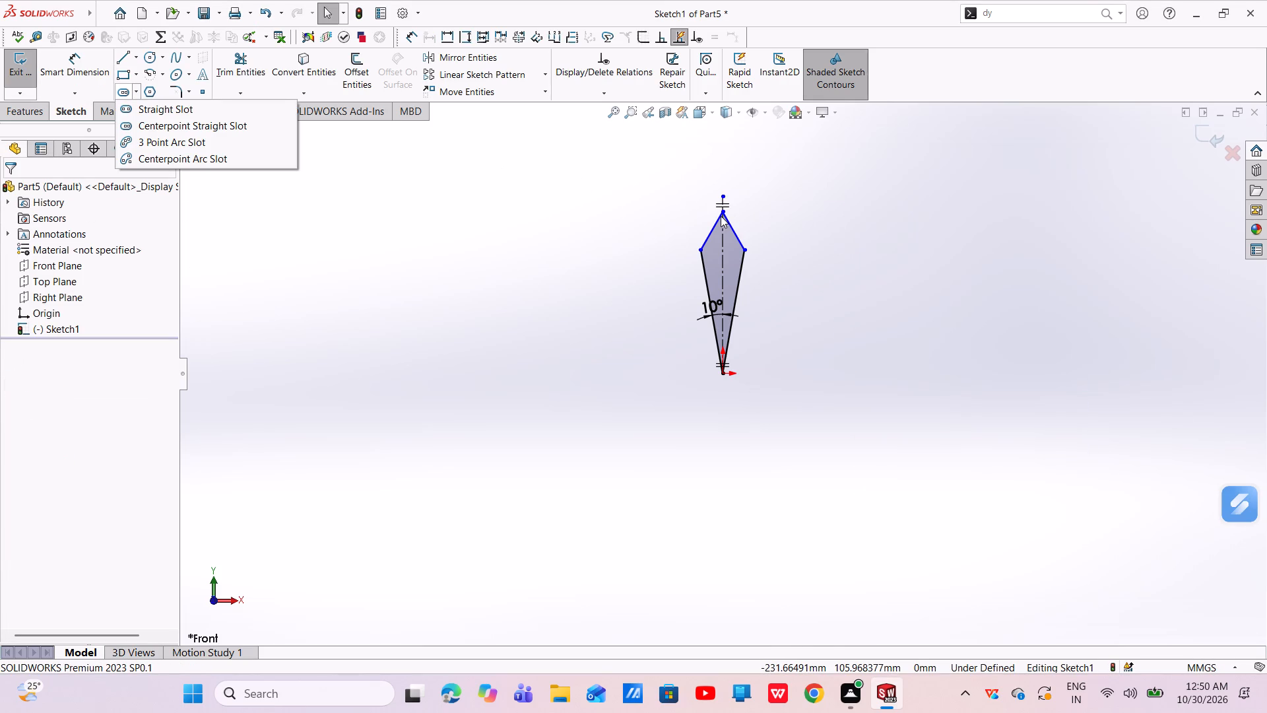
left_click(84, 57)
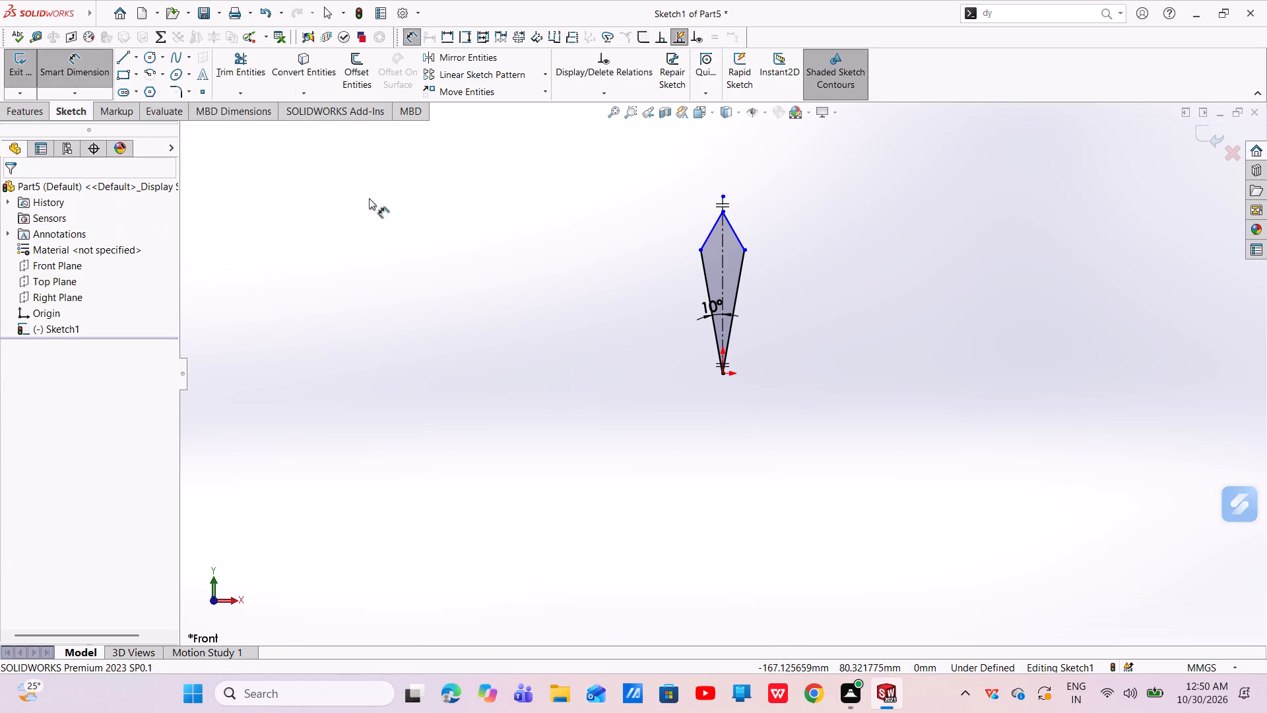
left_click(721, 211)
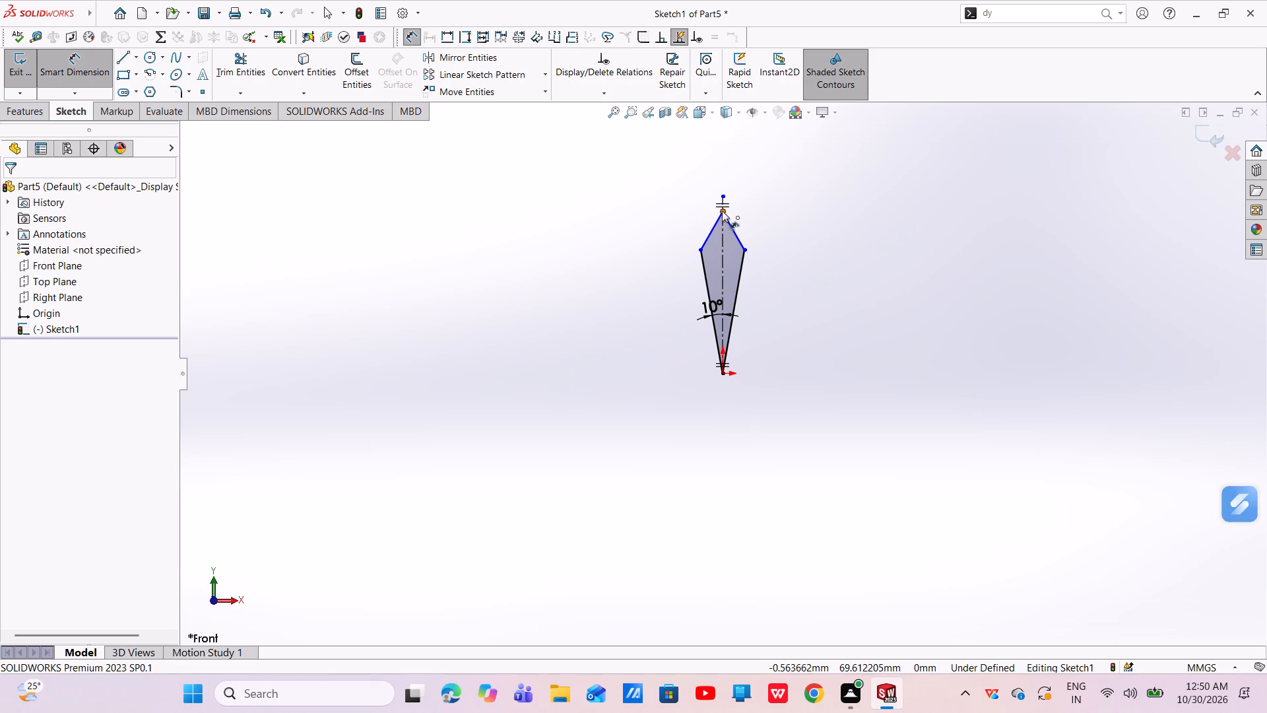
left_click(723, 372)
left_click(823, 310)
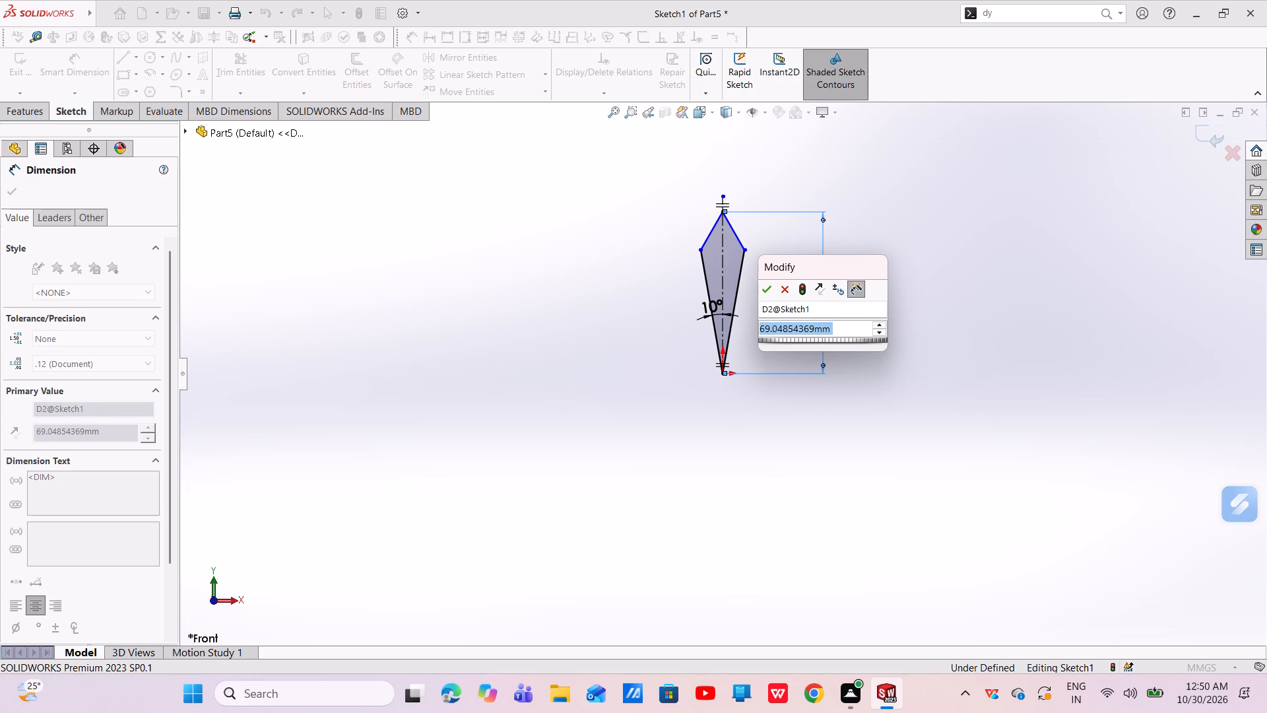
key("BackSpace")
type("70")
key("Return")
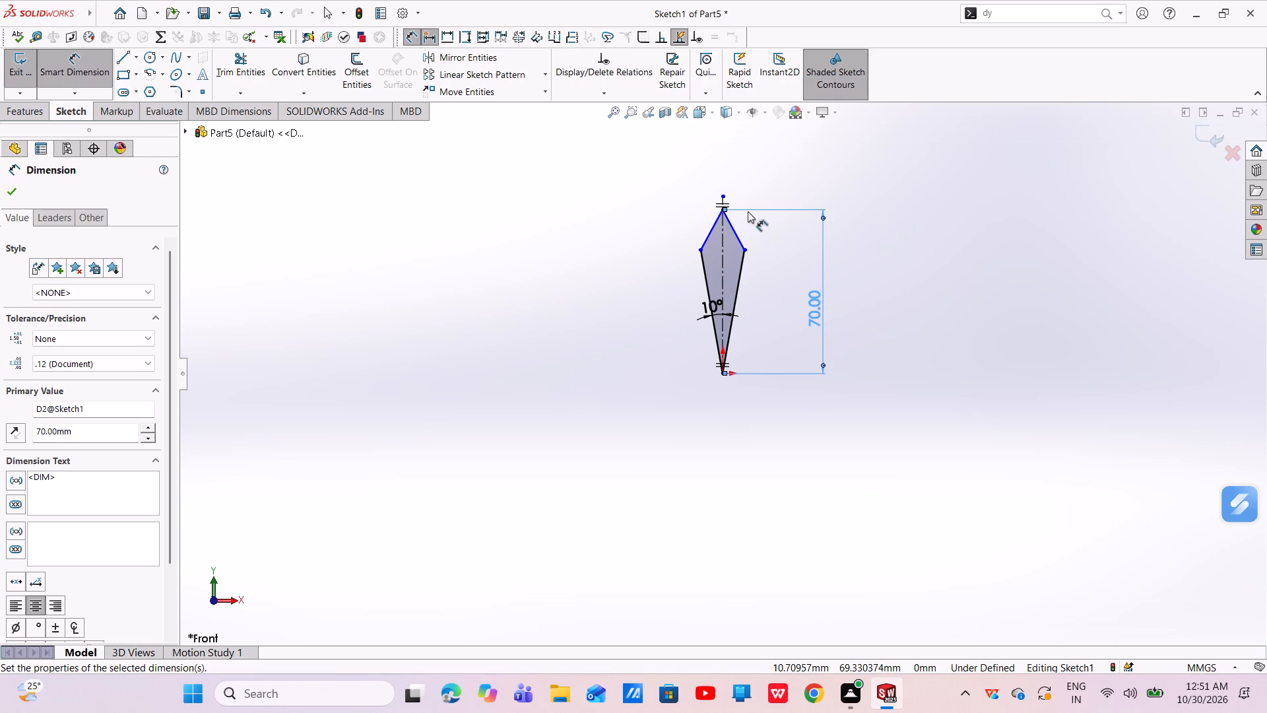
Dimension the height of the kite's side vertex above the origin as 50 mm and exit the sketch.
left_click(743, 250)
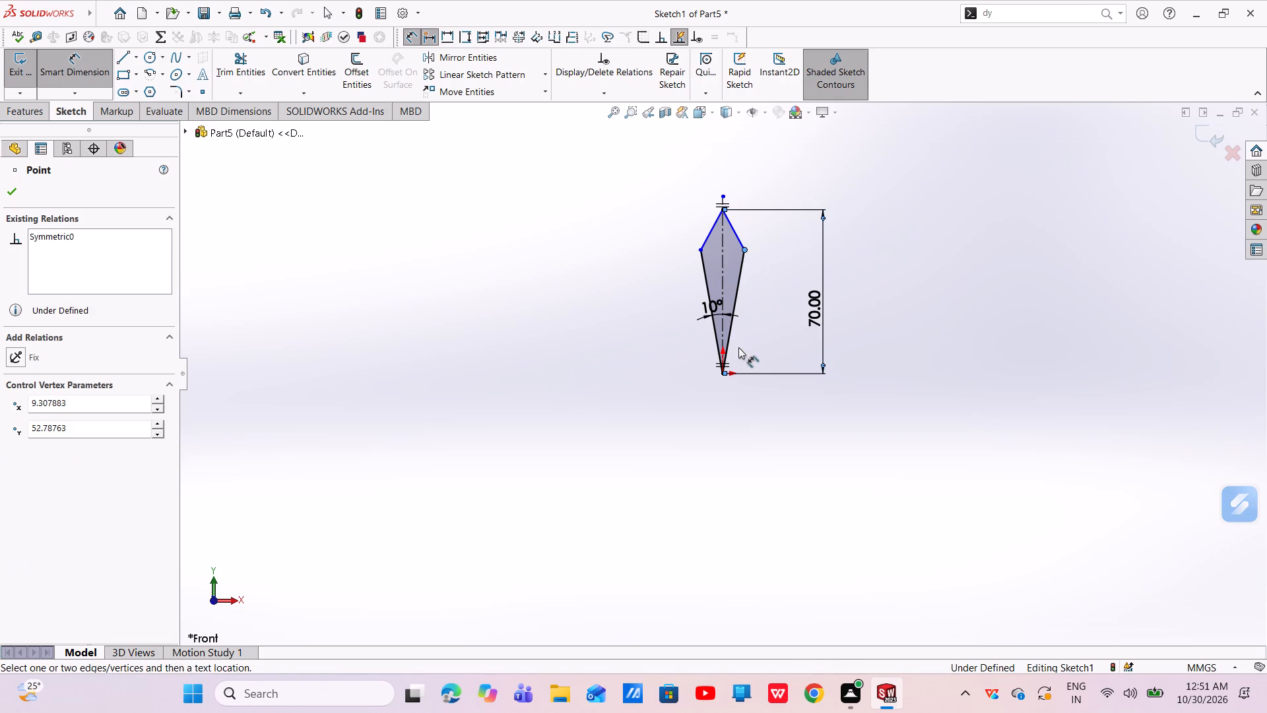
left_click(722, 371)
left_click(619, 323)
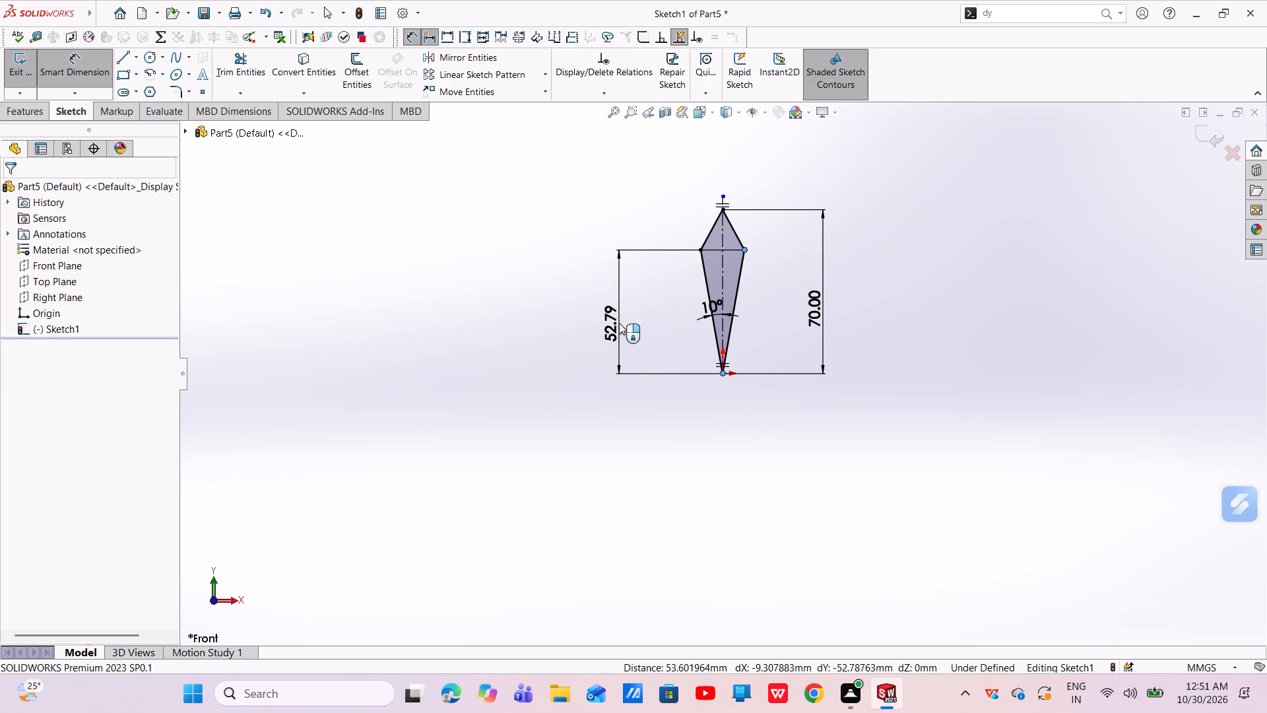
key("BackSpace")
type("50")
key("Return")
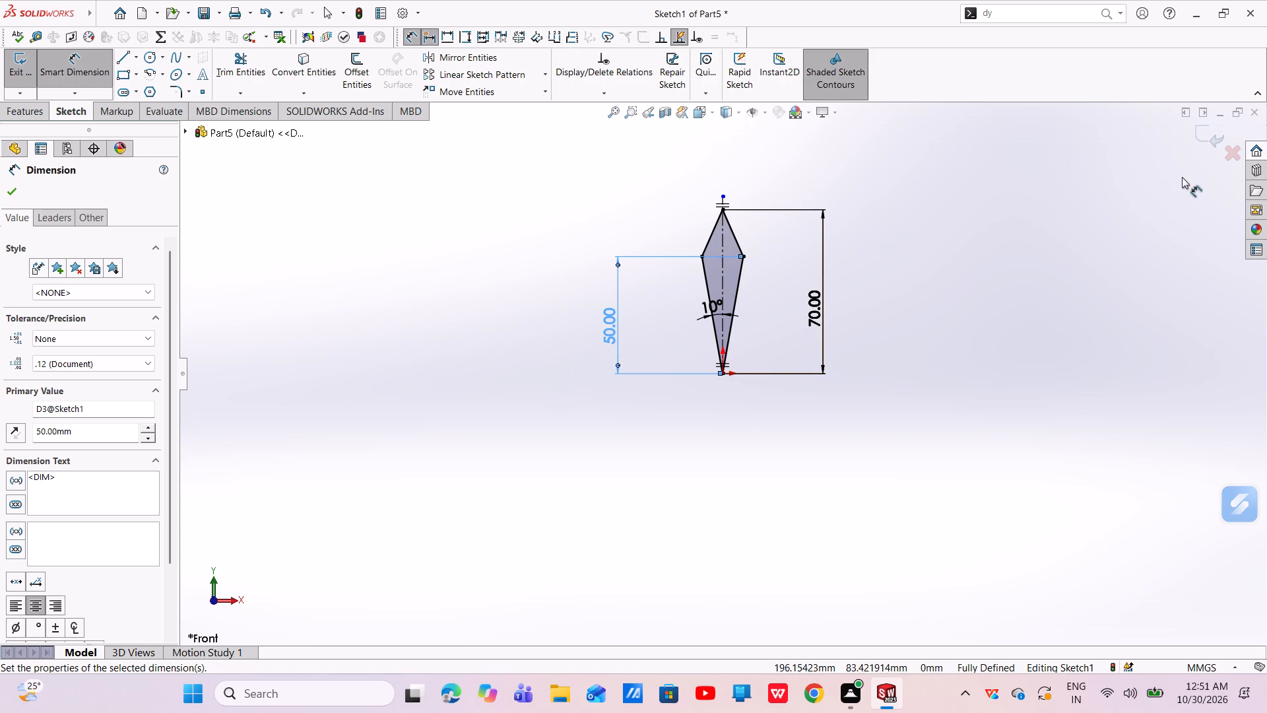
left_click(1206, 136)
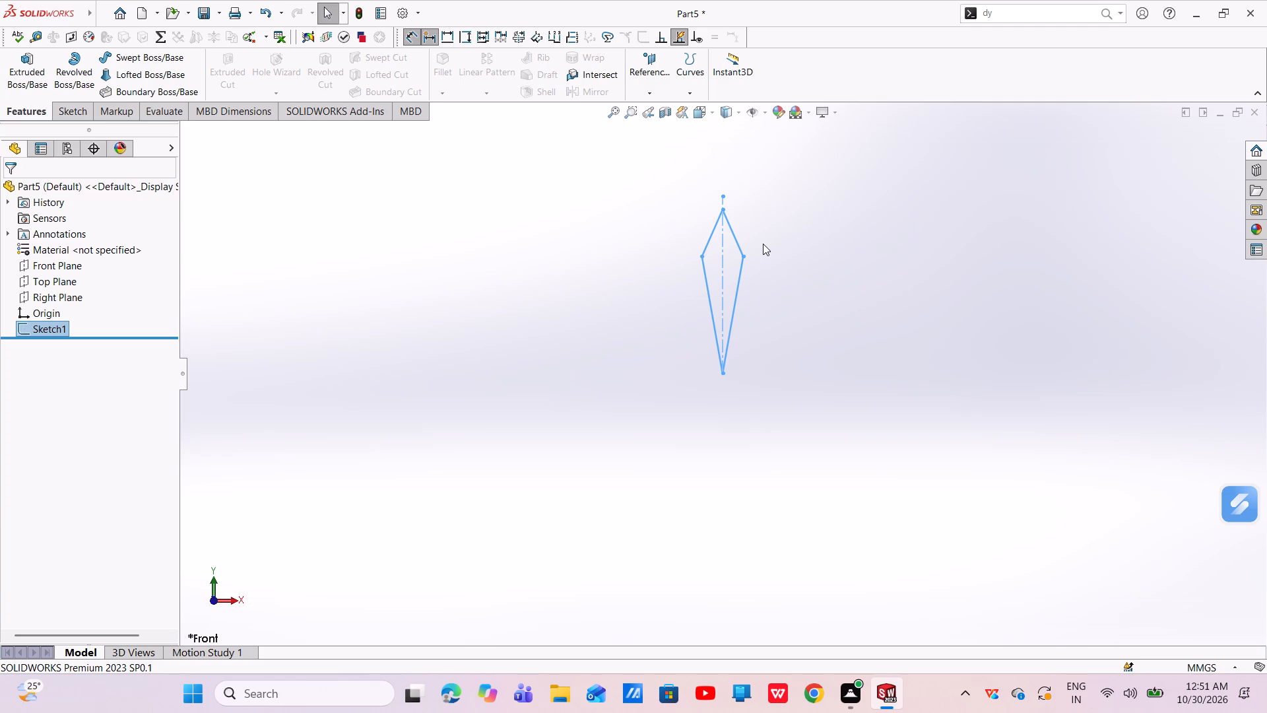
Create a reference plane offset 101.5 mm from the Front Plane, with the offset direction flipped.
left_click(653, 96)
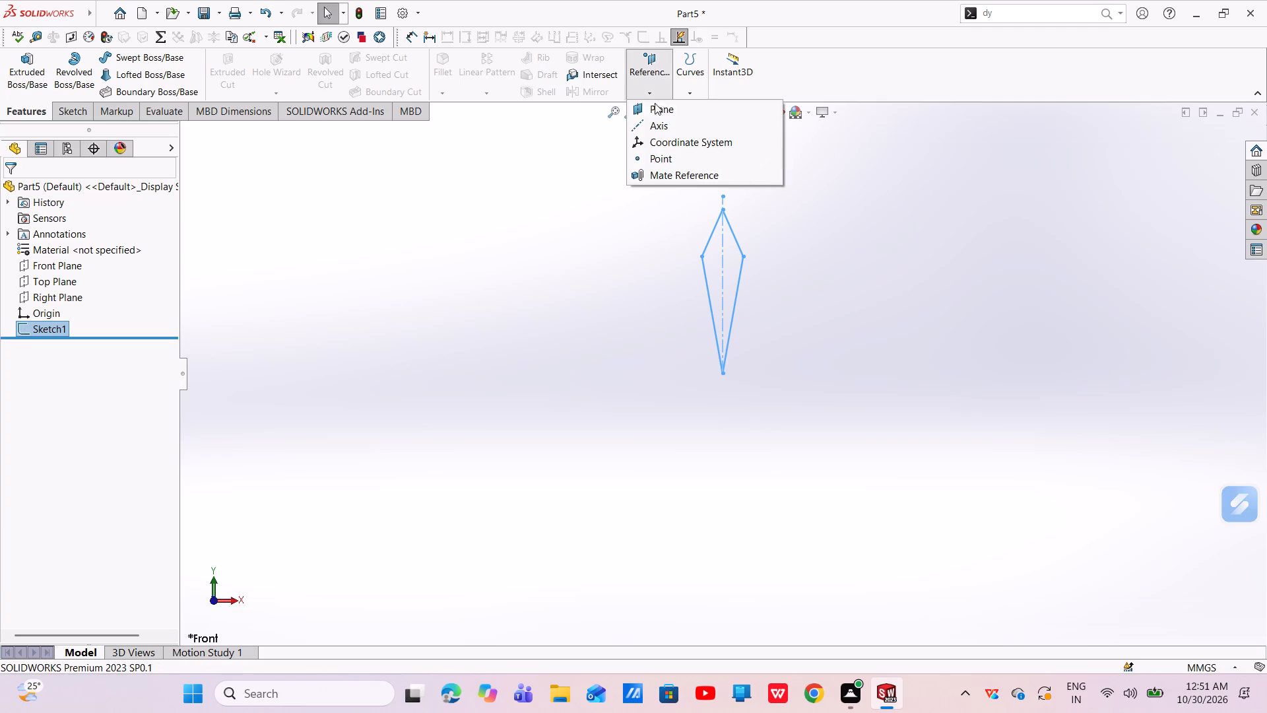
left_click(657, 110)
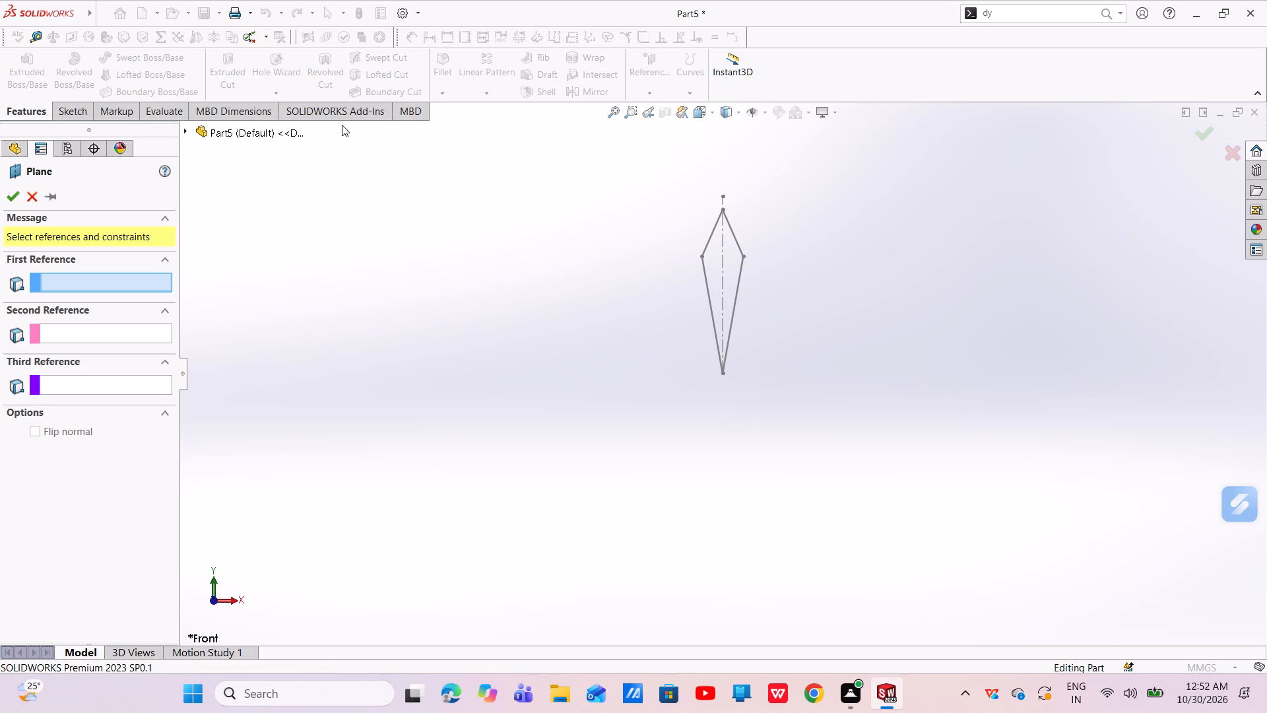
left_click(280, 131)
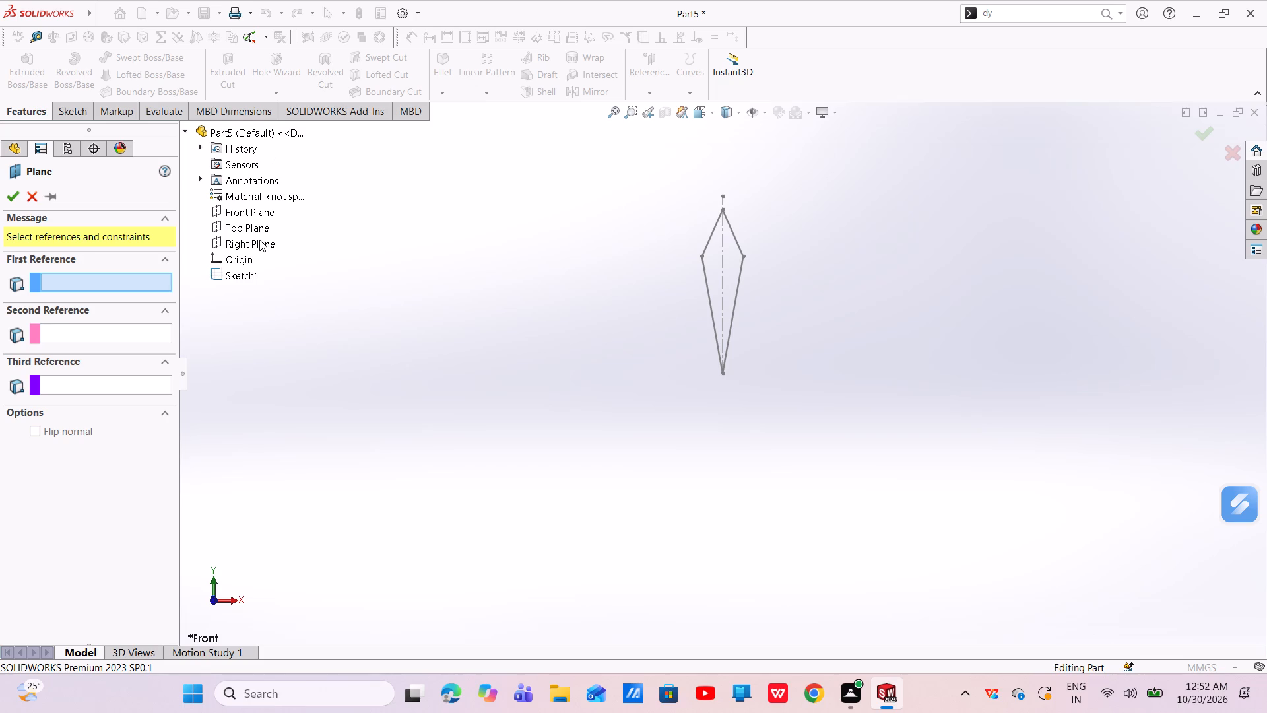
left_click(242, 212)
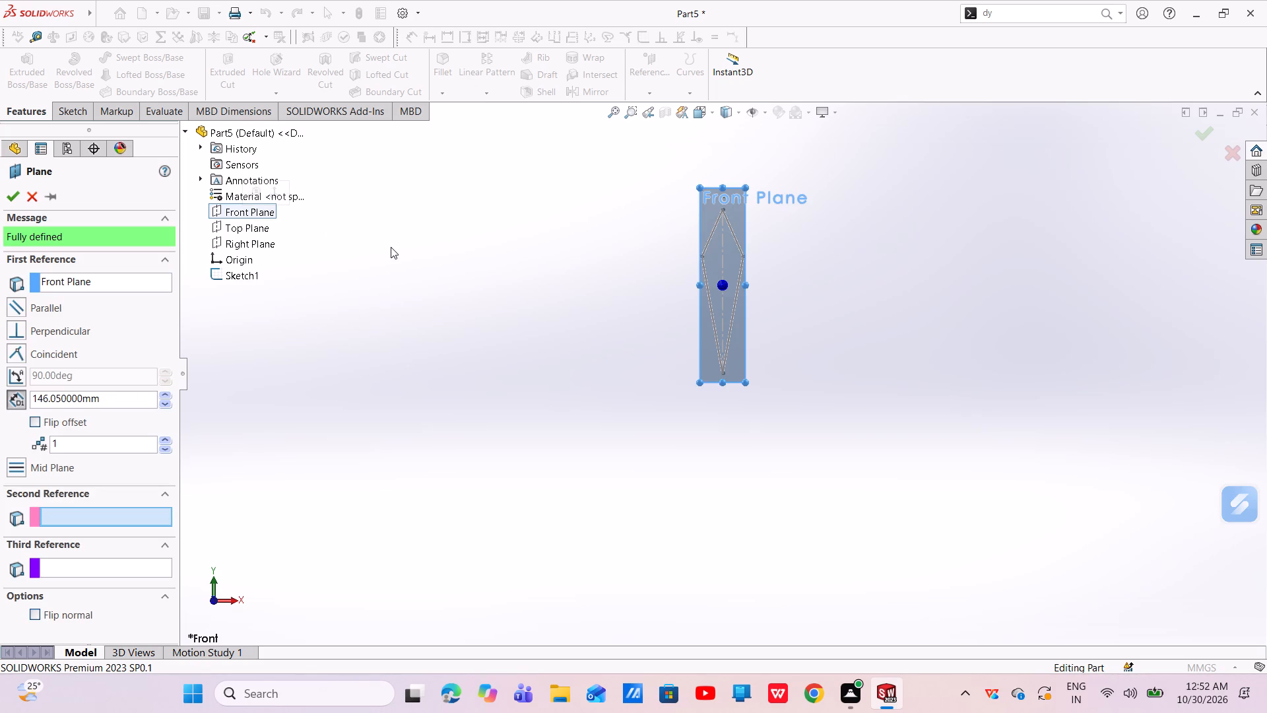
left_click_drag(133, 406, 7, 409)
key("BackSpace")
type("101.5")
key("Return")
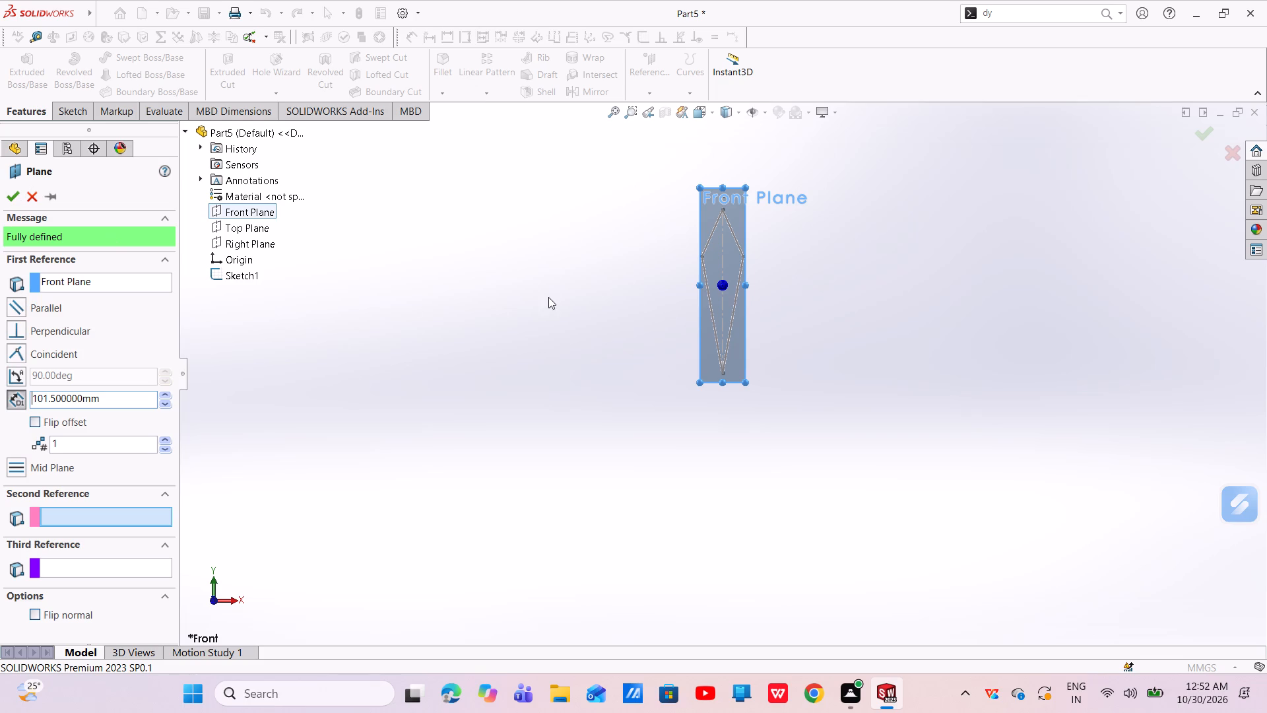
middle_click_drag(561, 298, 444, 314)
scroll(457, 320, "up", 3)
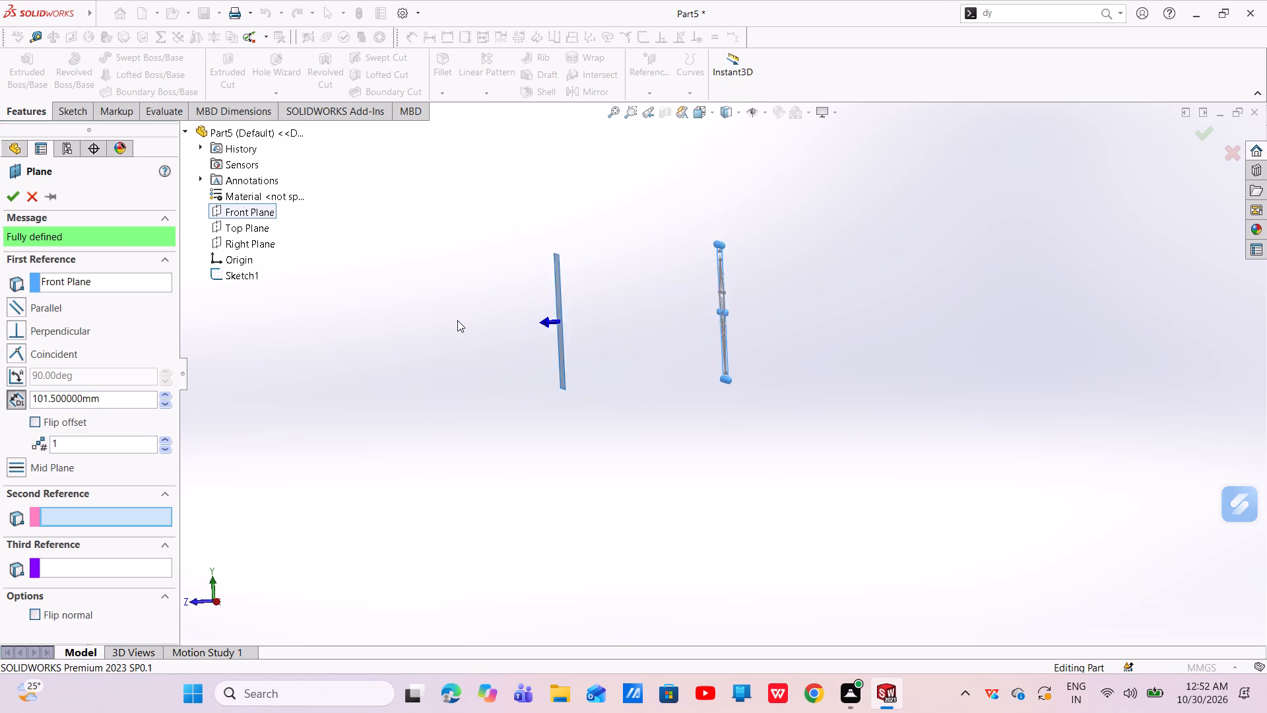
scroll(457, 320, "up", 2)
middle_click_drag(472, 316, 449, 321)
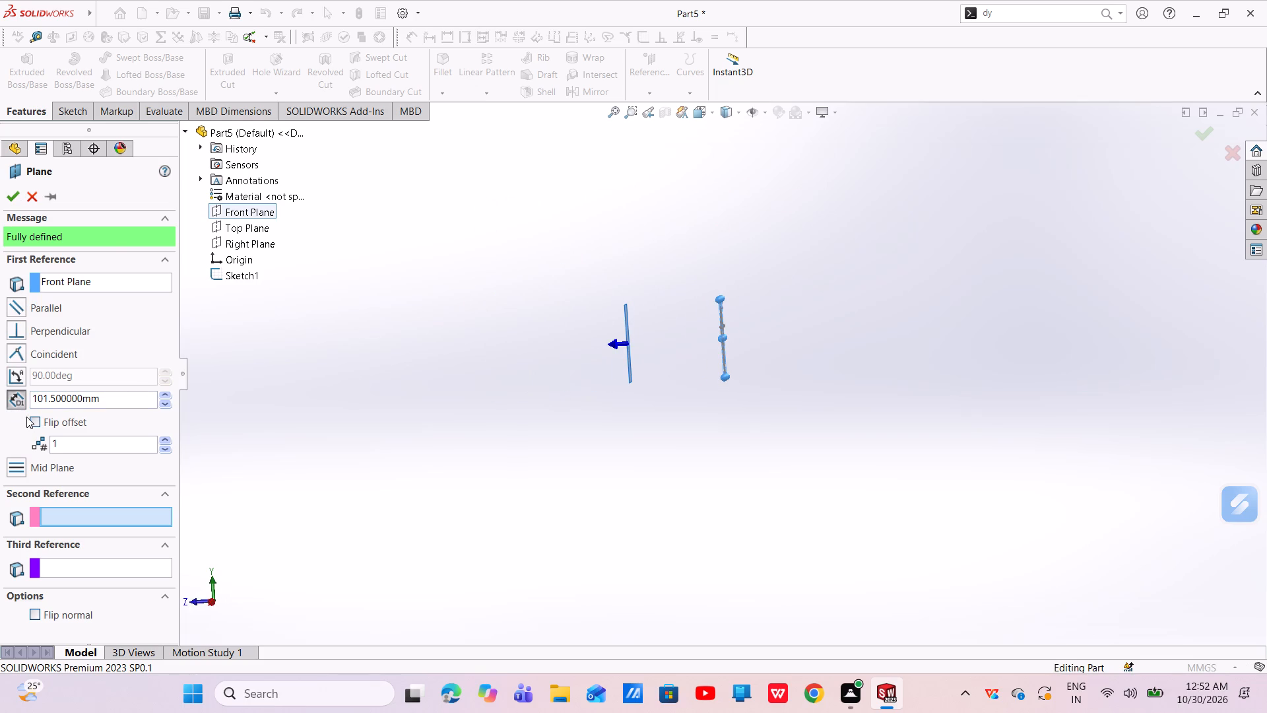
left_click(34, 420)
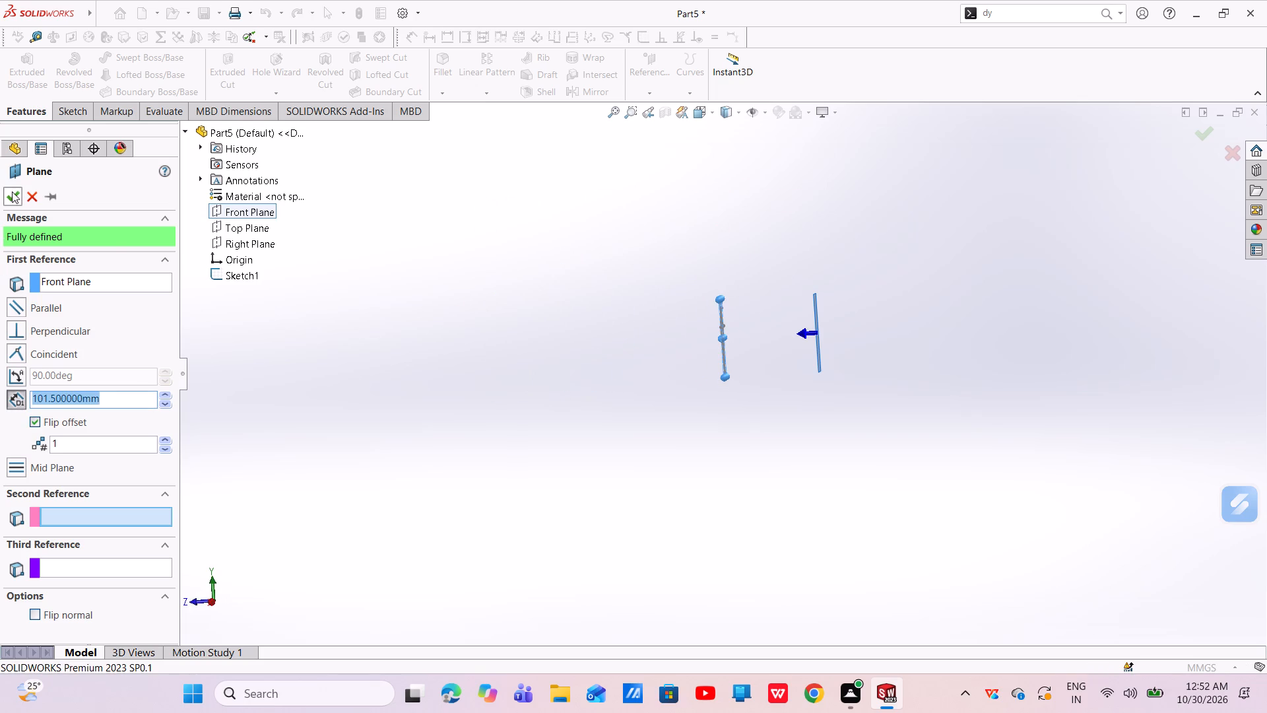
left_click(12, 191)
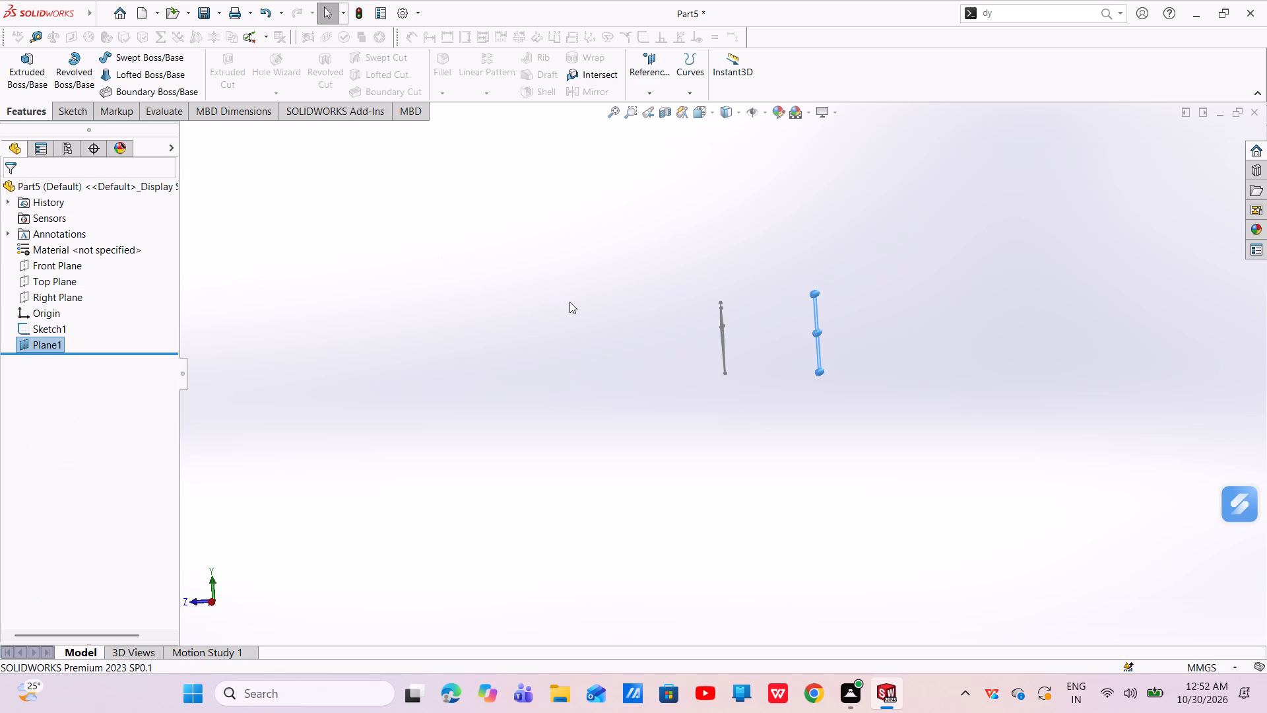
Start a sketch on the new offset plane and draw a vertical centerline about 34 mm long up from the origin.
scroll(818, 335, "down", 1)
middle_click_drag(817, 335, 888, 390)
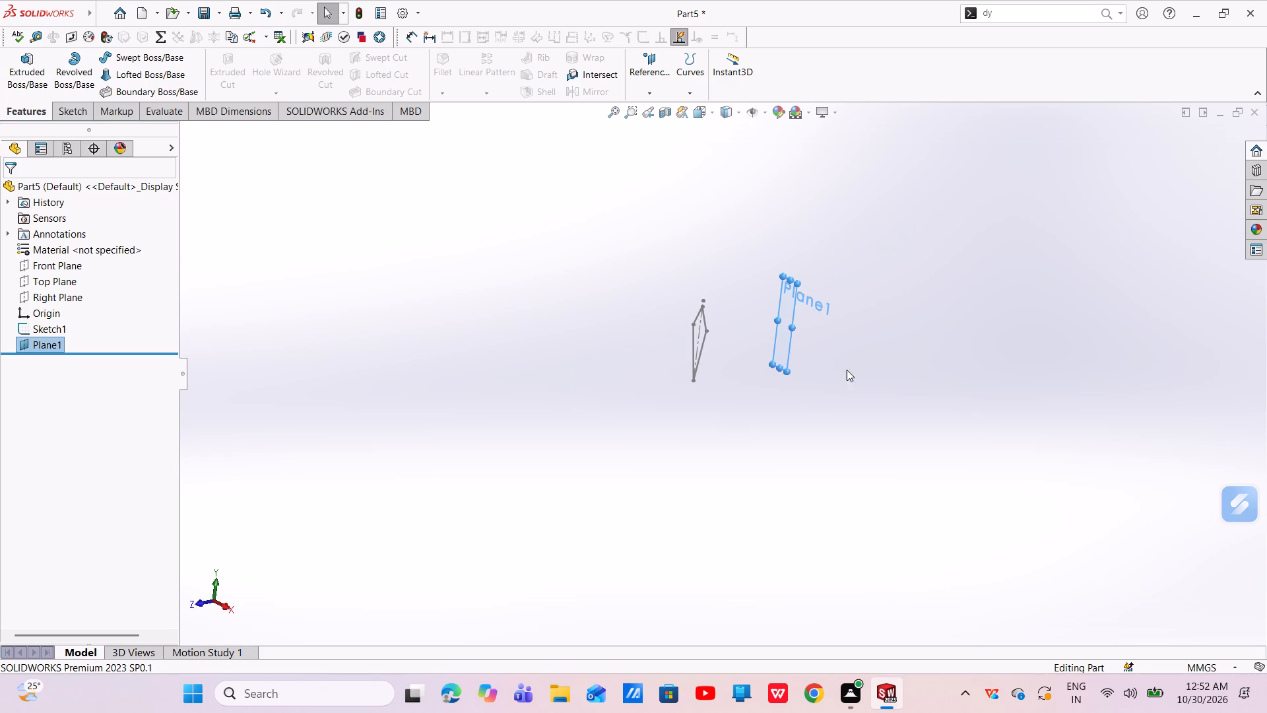
scroll(790, 318, "down", 5)
left_click(762, 308)
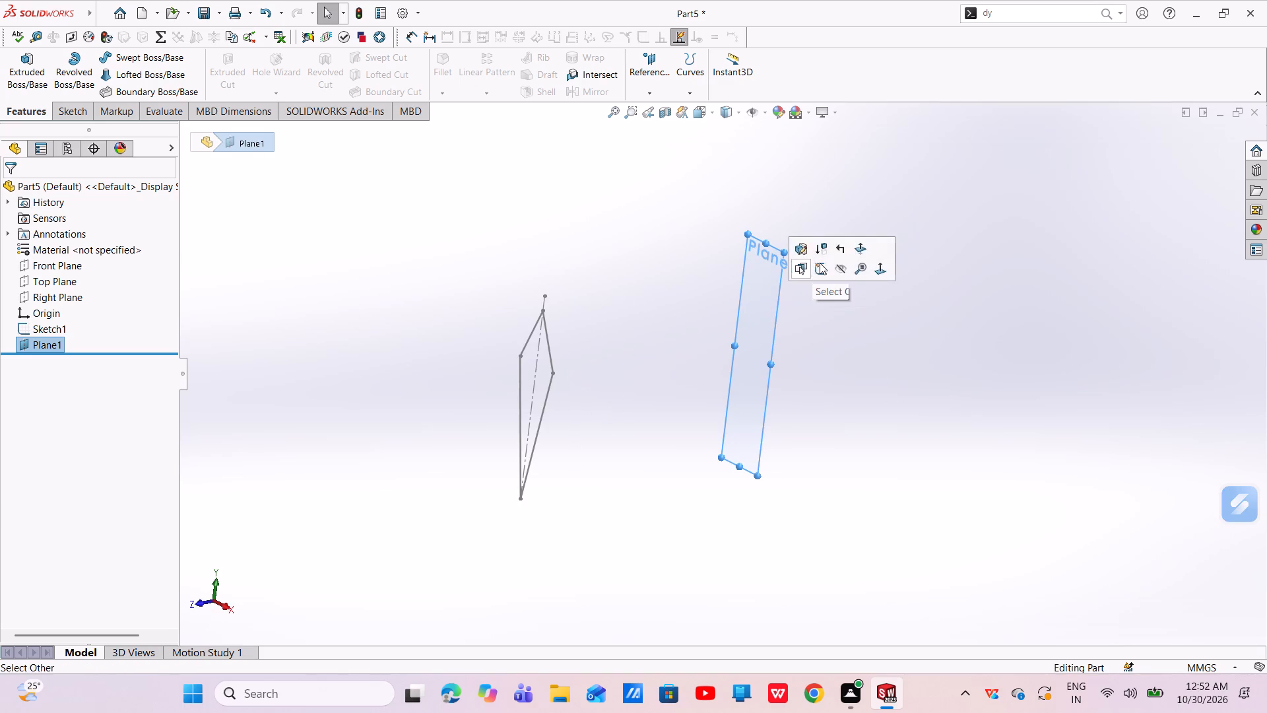
left_click(820, 263)
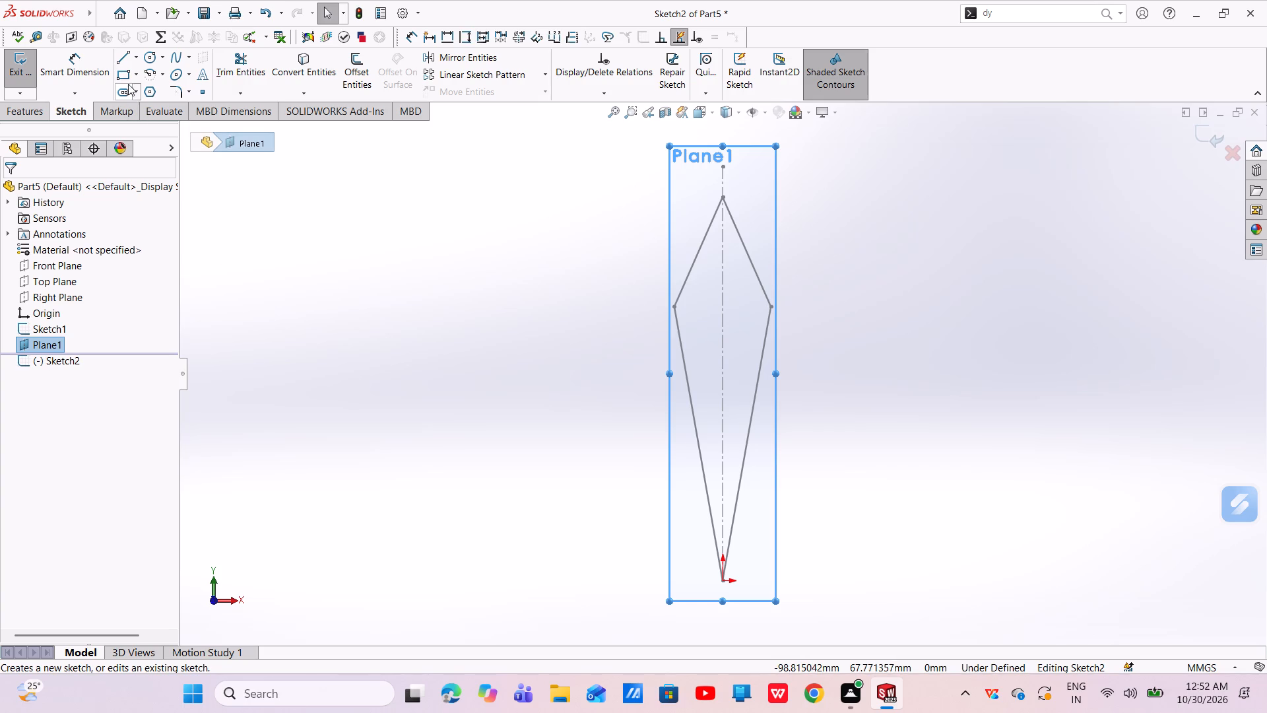
left_click(123, 59)
left_click(133, 61)
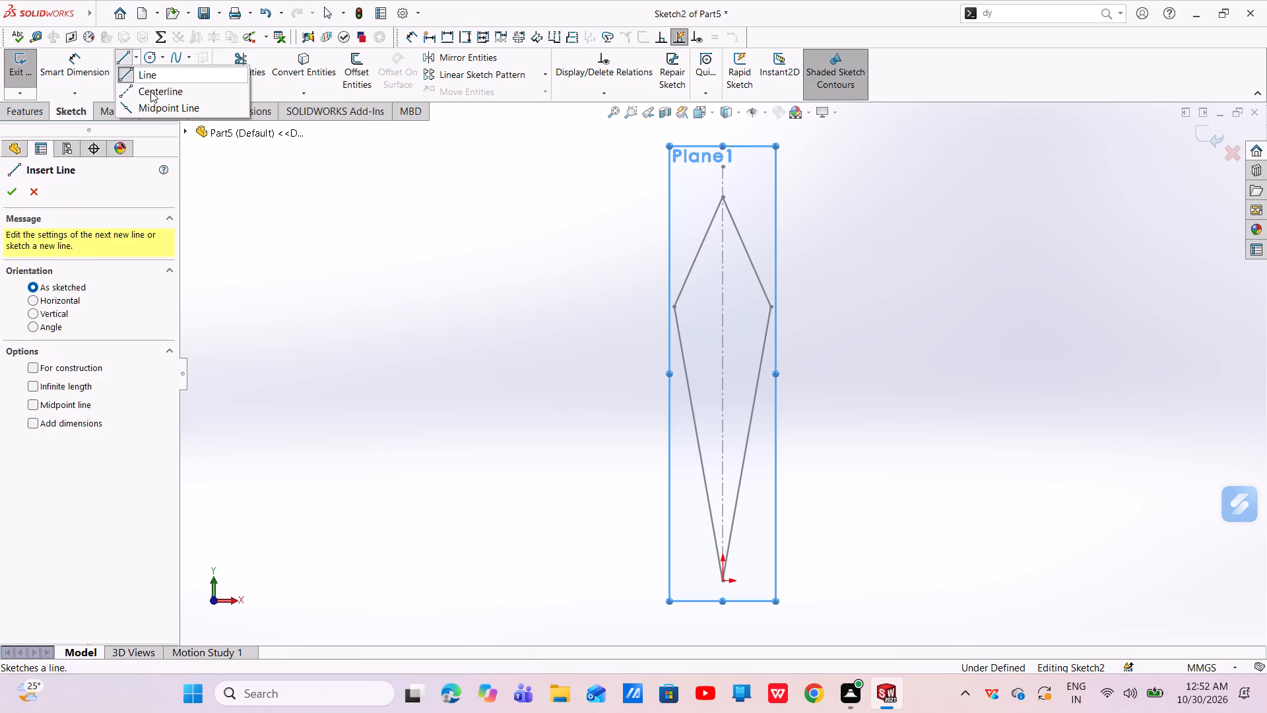
left_click(159, 95)
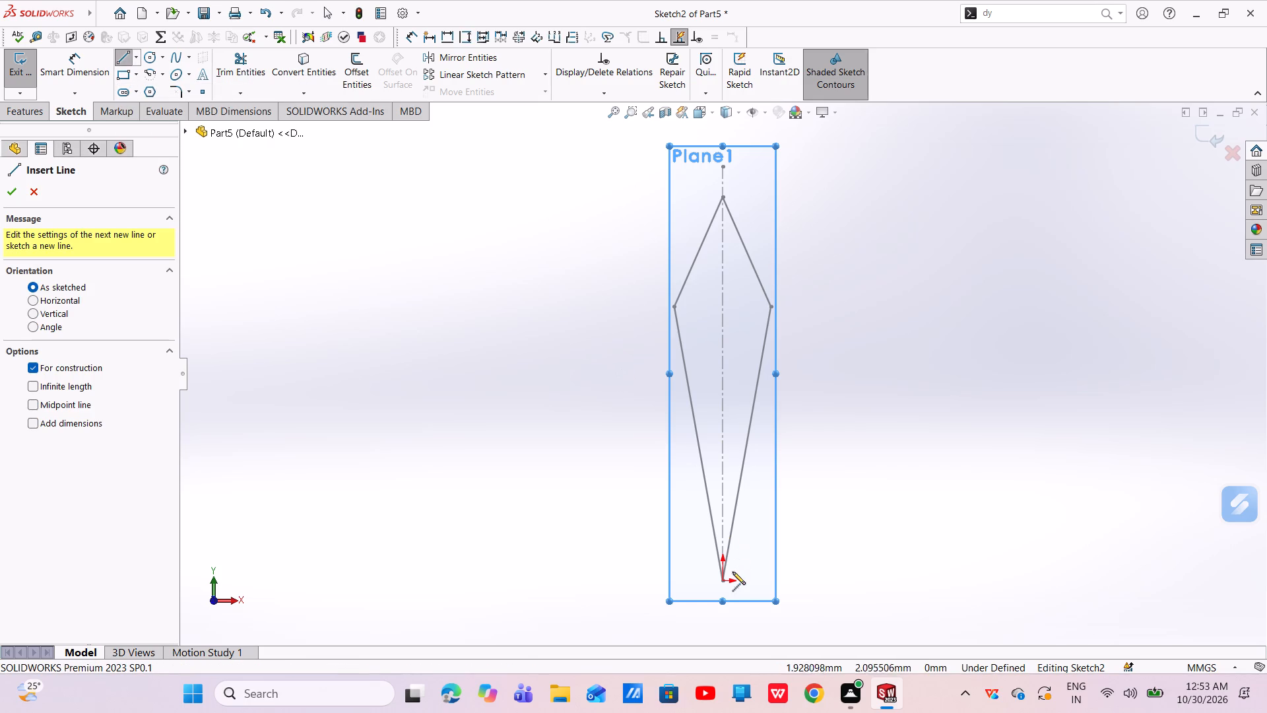
left_click(721, 582)
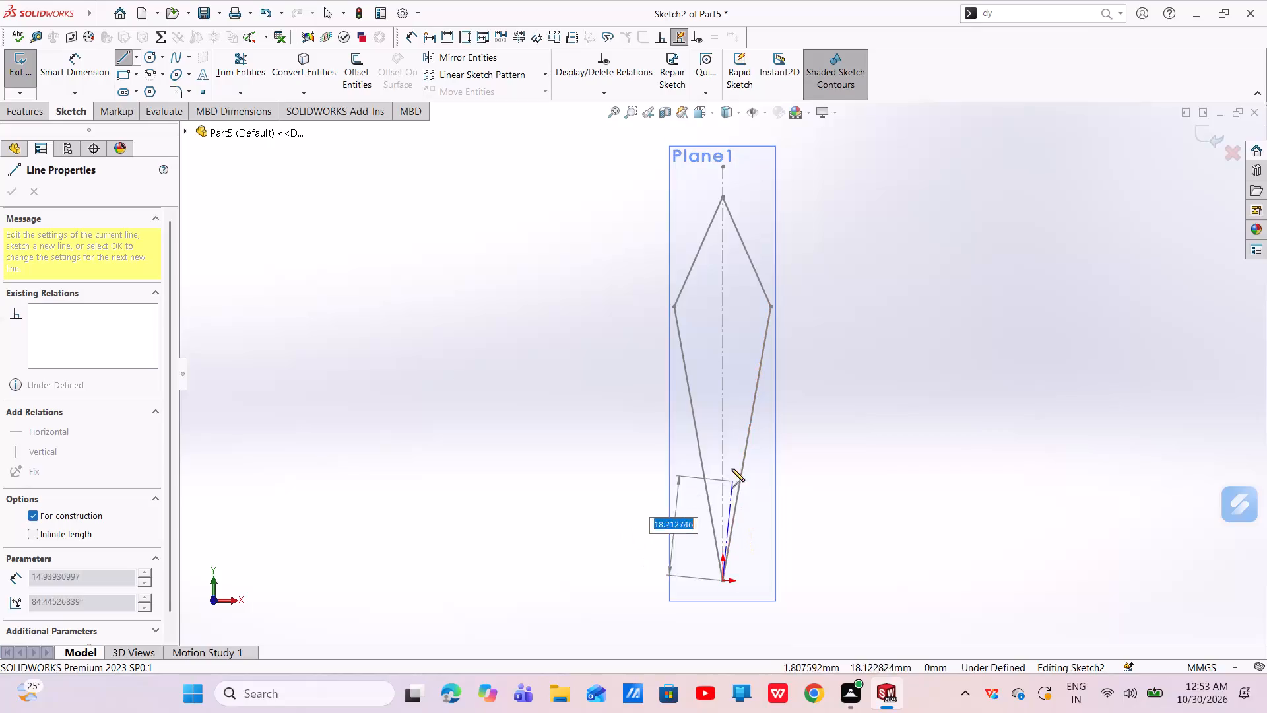
left_click(724, 397)
right_click(724, 397)
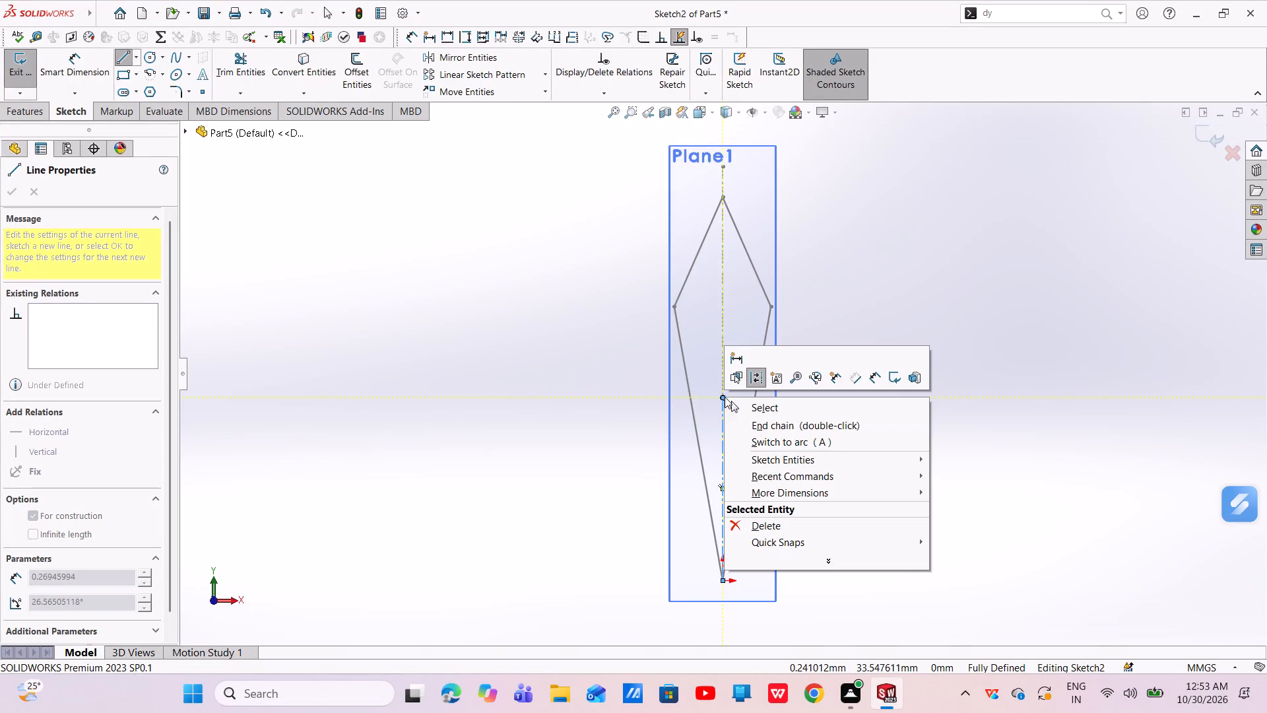
left_click(736, 406)
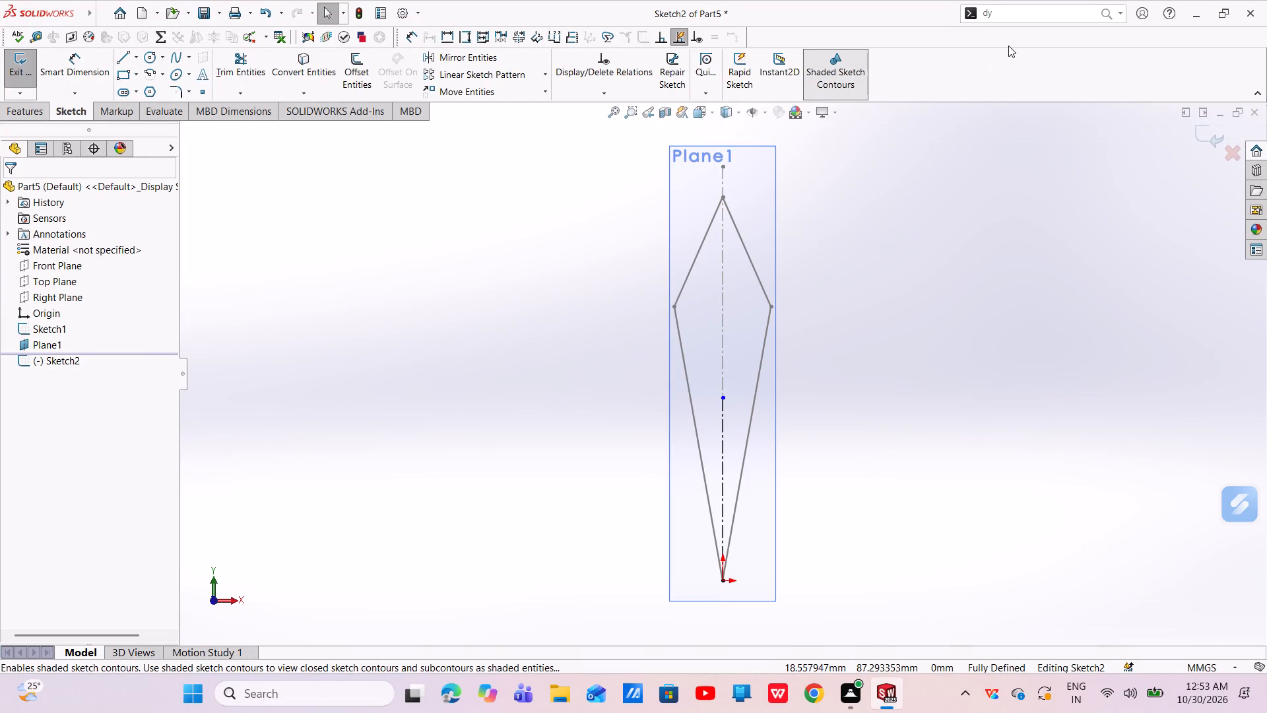
Search the commands for "dy" and start Dynamic Mirror Entities about the new sketch's centerline.
left_click(1012, 13)
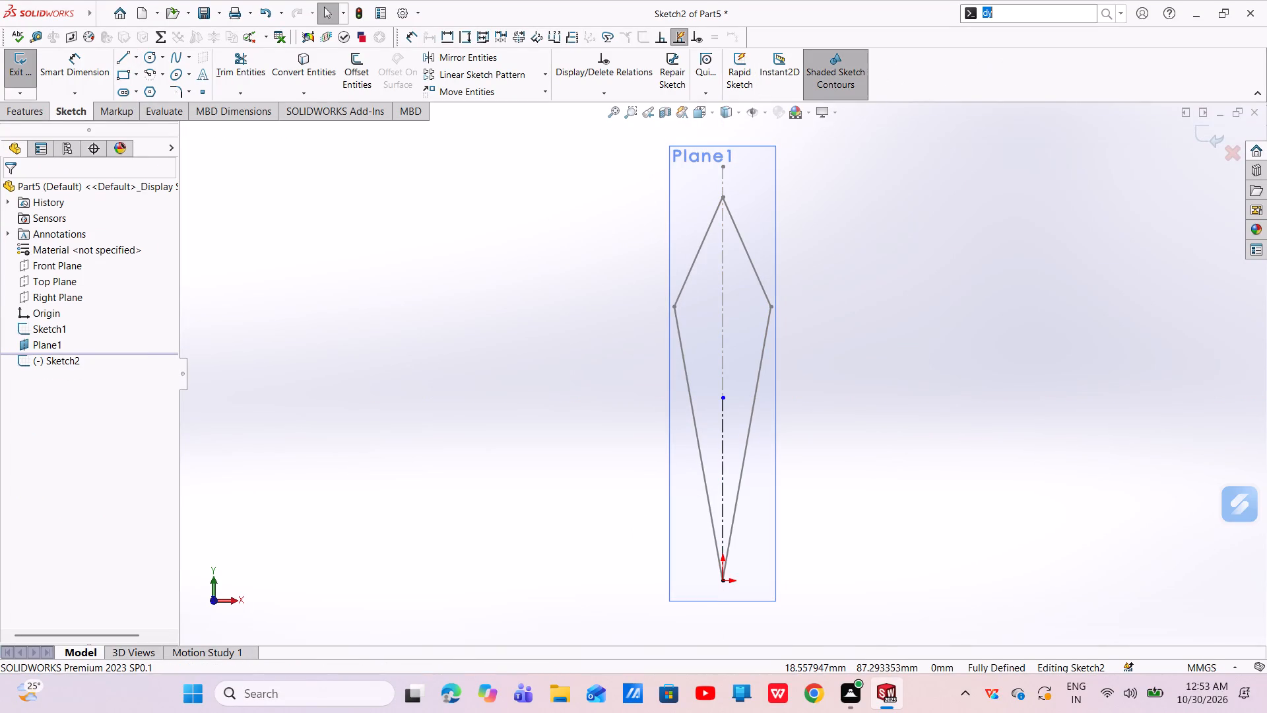
key("BackSpace")
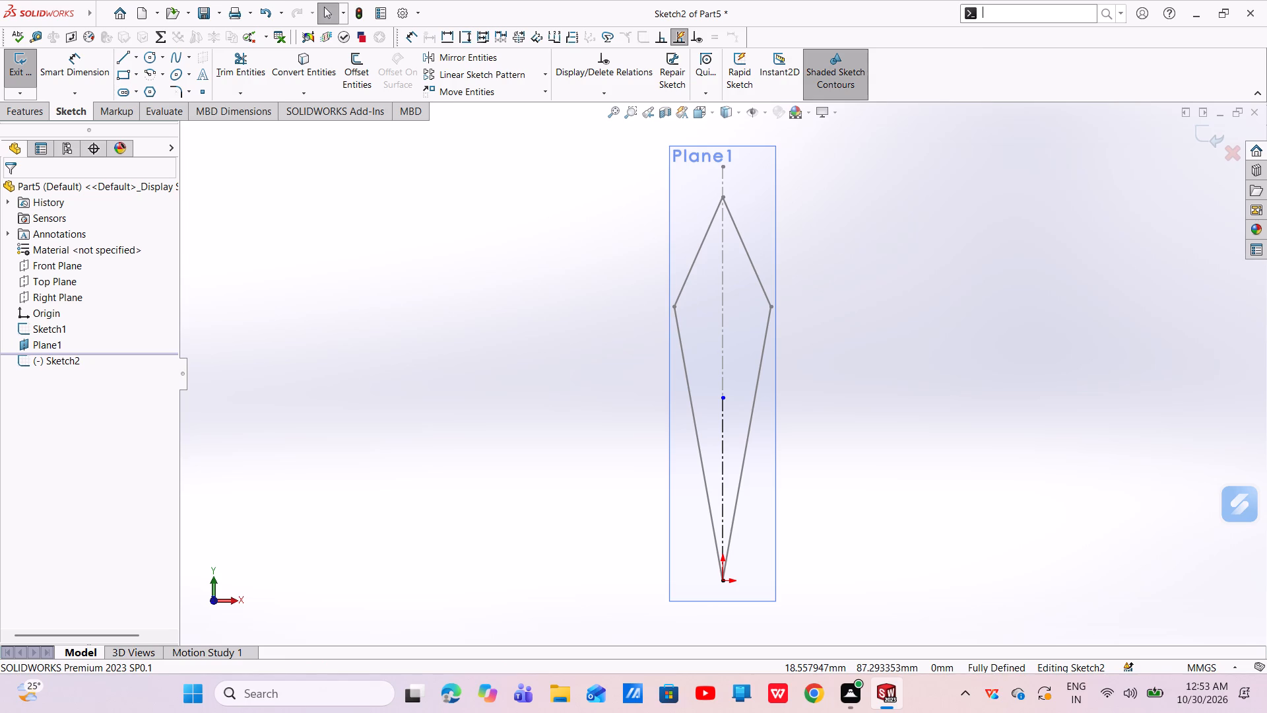
type("dy")
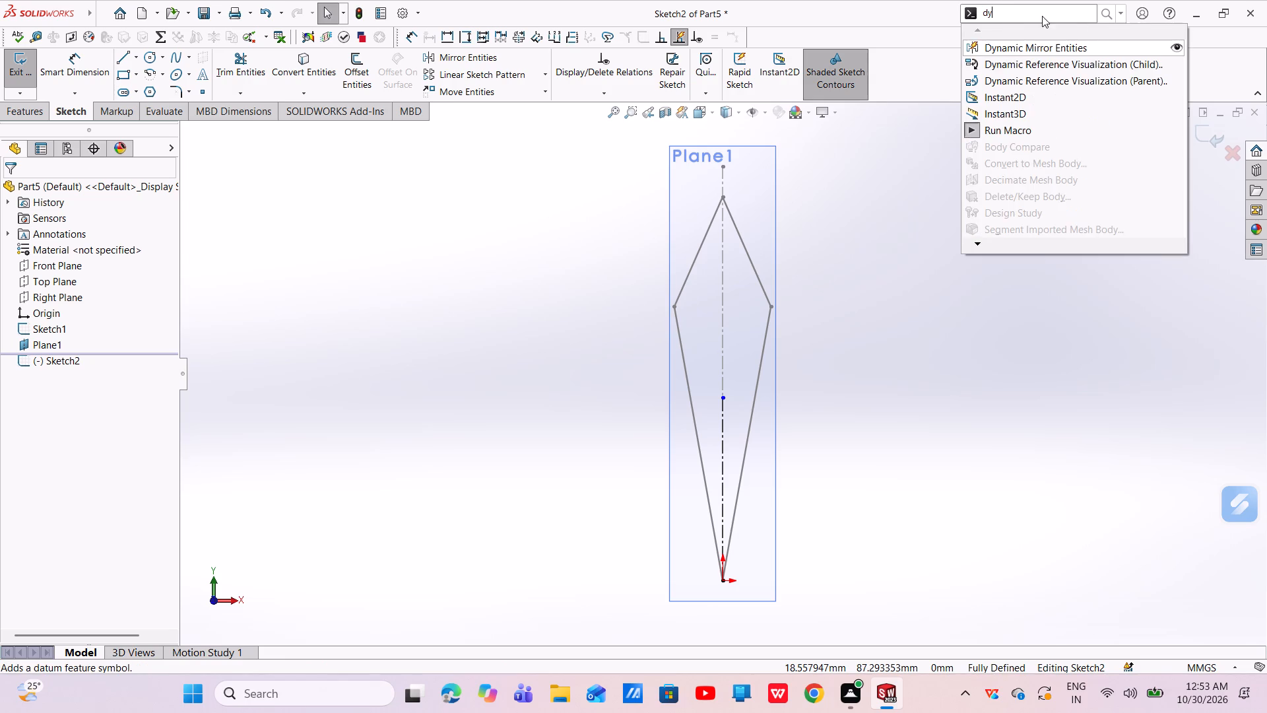
left_click(1064, 48)
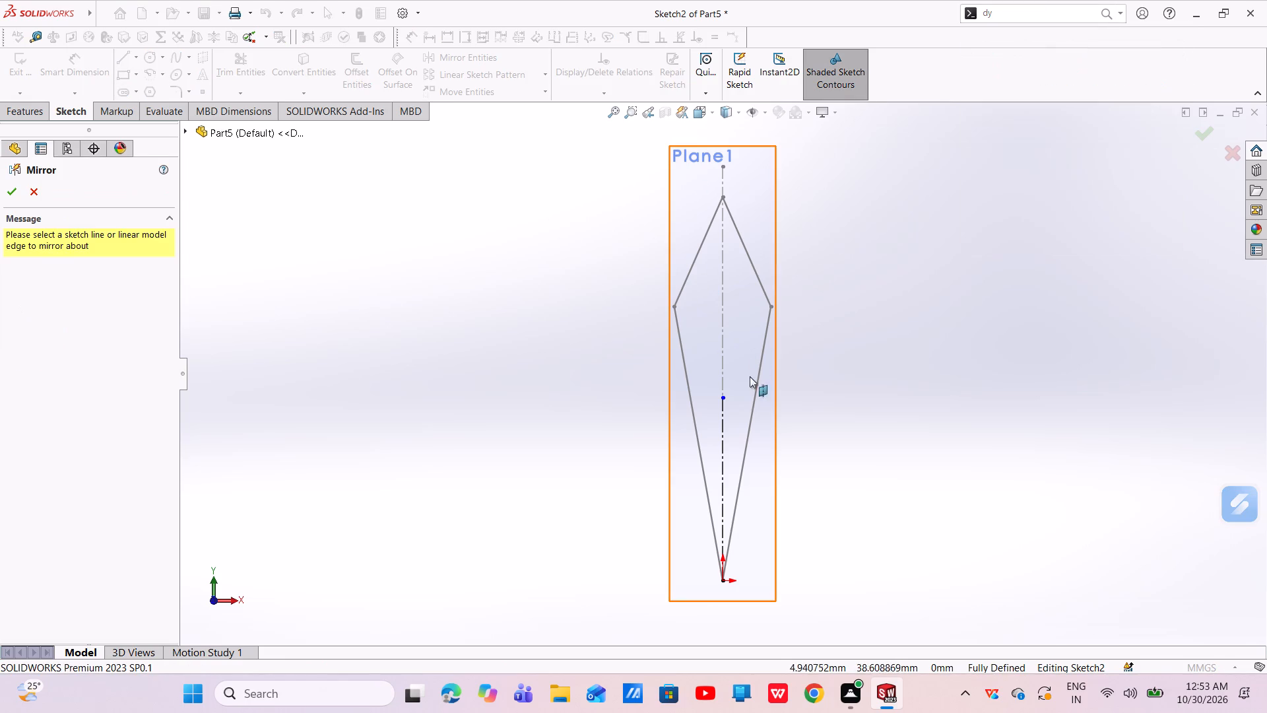
left_click(723, 436)
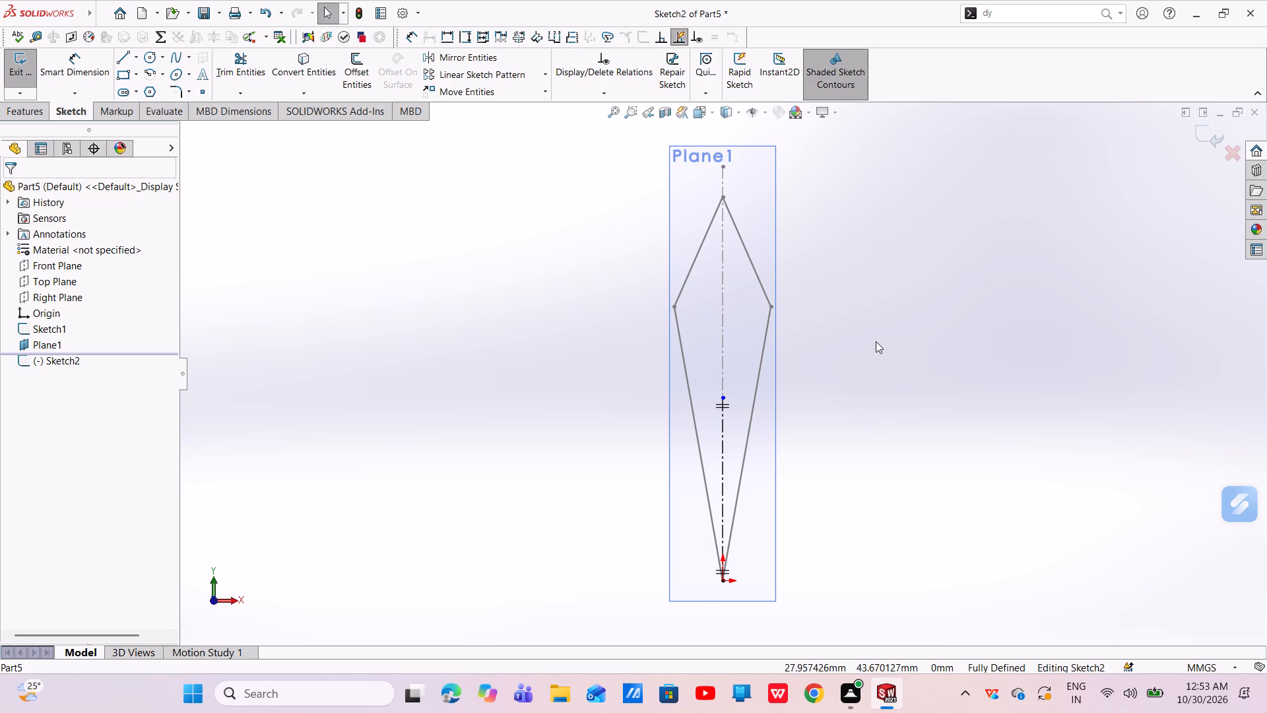
Stretch the centerline's upper endpoint to about 37 mm above the origin.
scroll(756, 483, "down", 3)
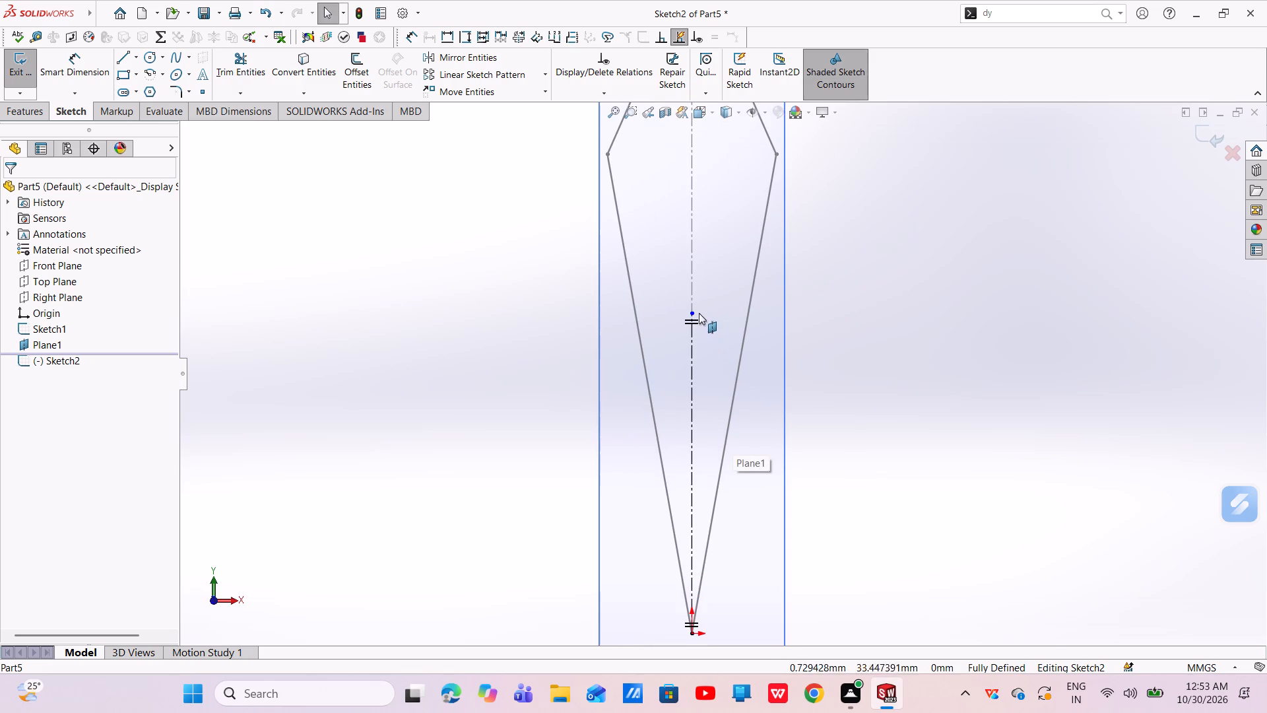
left_click_drag(692, 314, 691, 296)
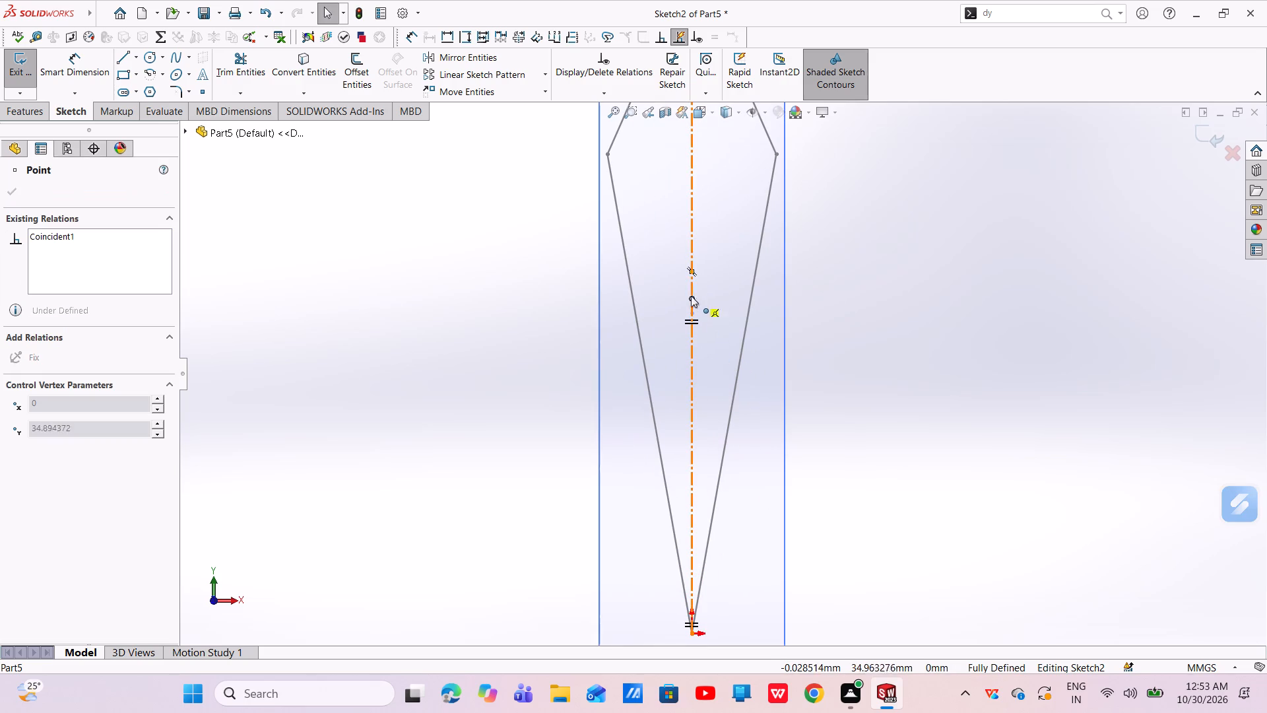
left_click_drag(691, 296, 688, 277)
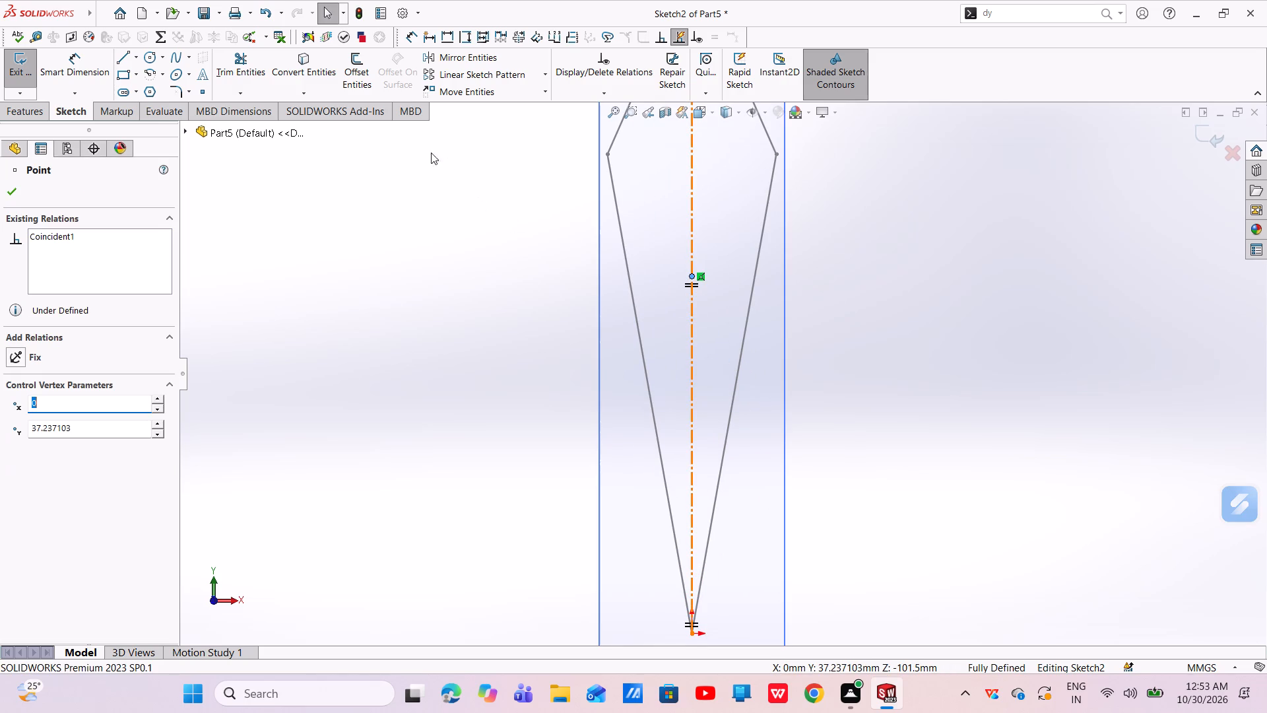
Draw the small kite's left half with lines from the centerline's top to the larger profile's left edge and down about 31 mm to the origin.
left_click(126, 58)
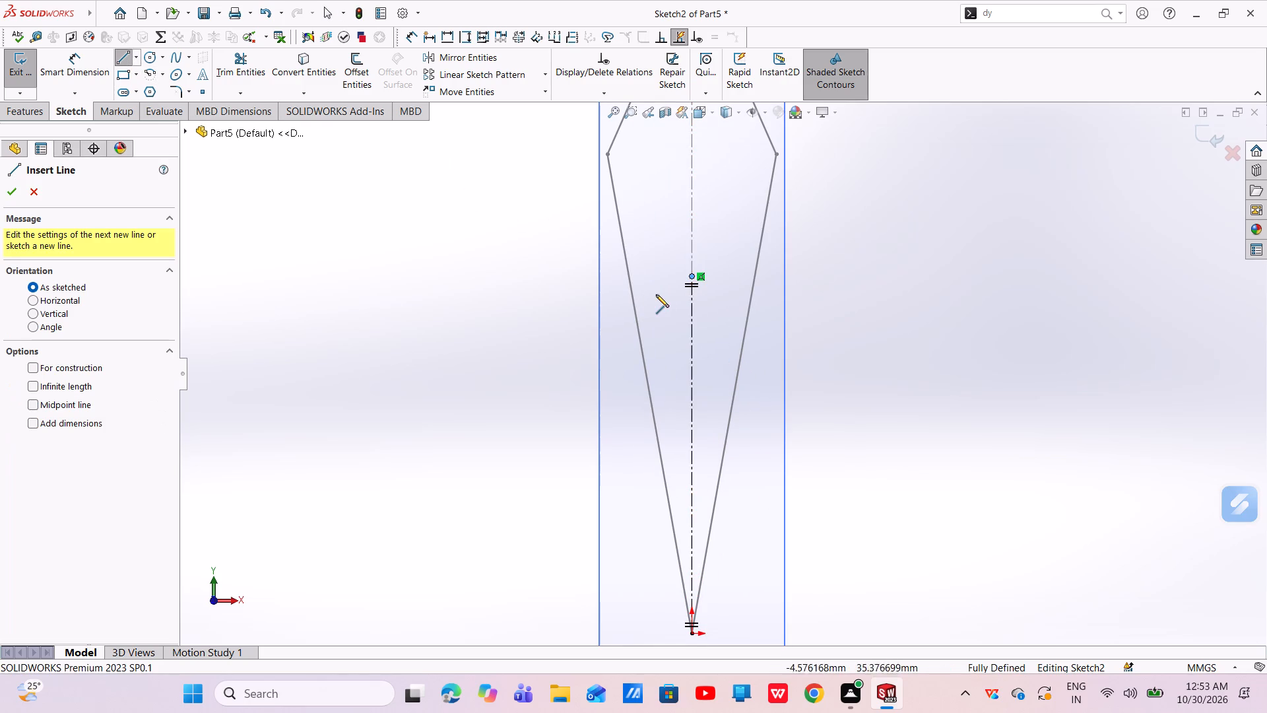
left_click(689, 276)
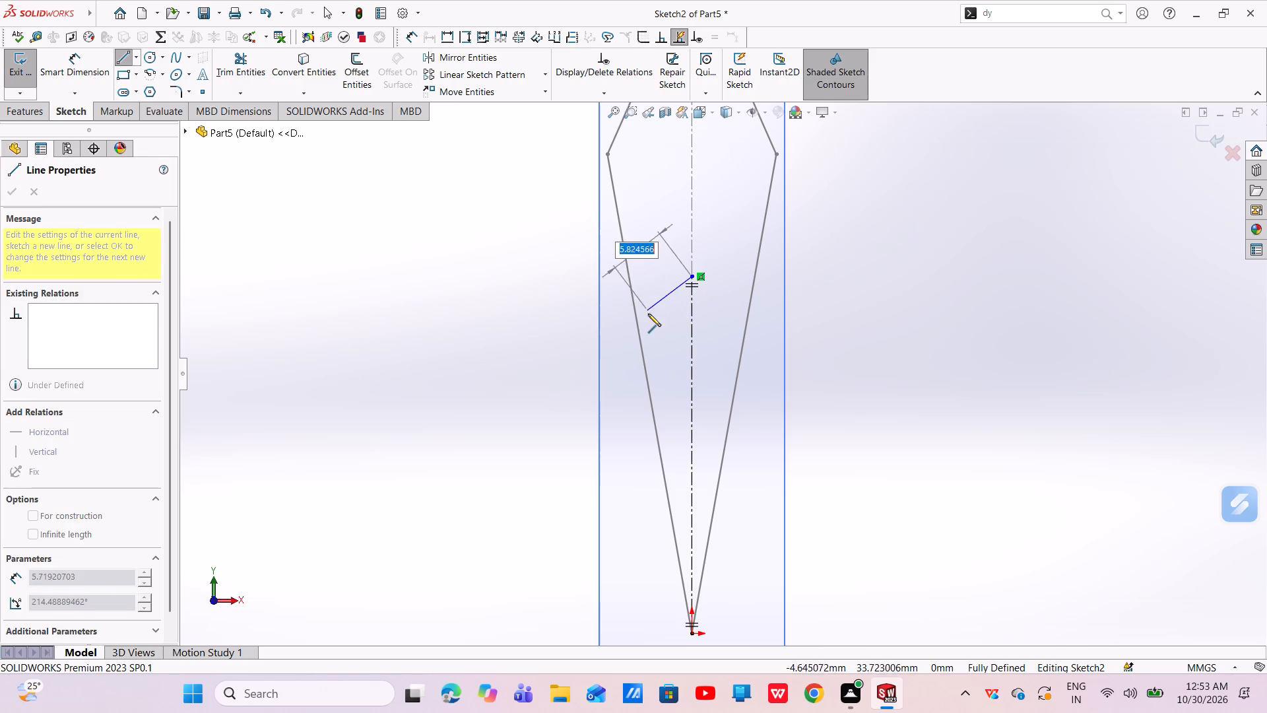
left_click(642, 339)
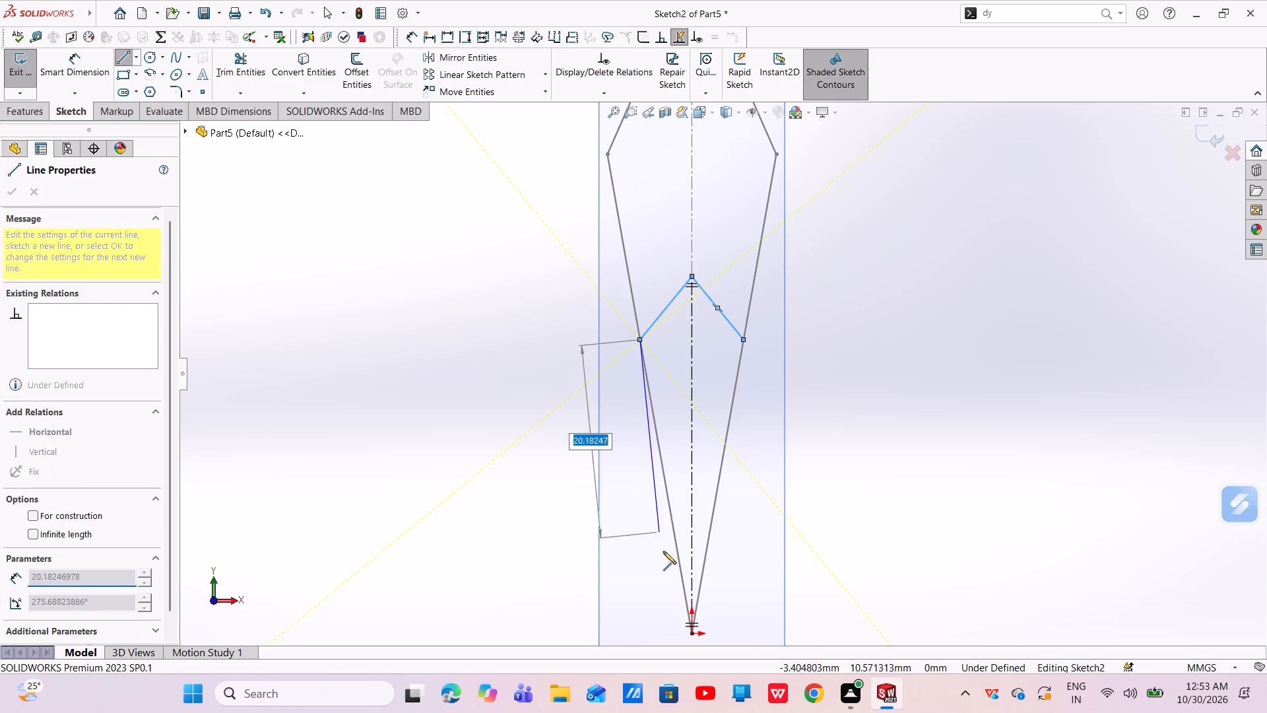
left_click(692, 630)
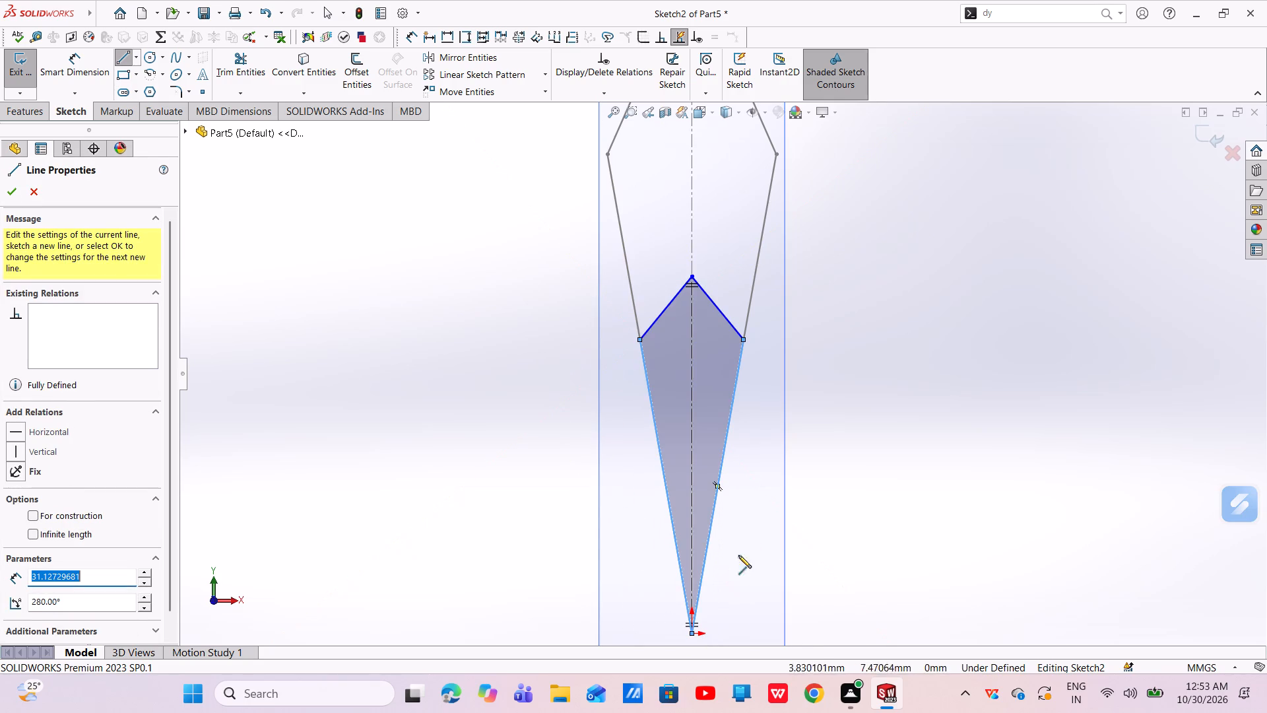
right_click(775, 533)
left_click(811, 541)
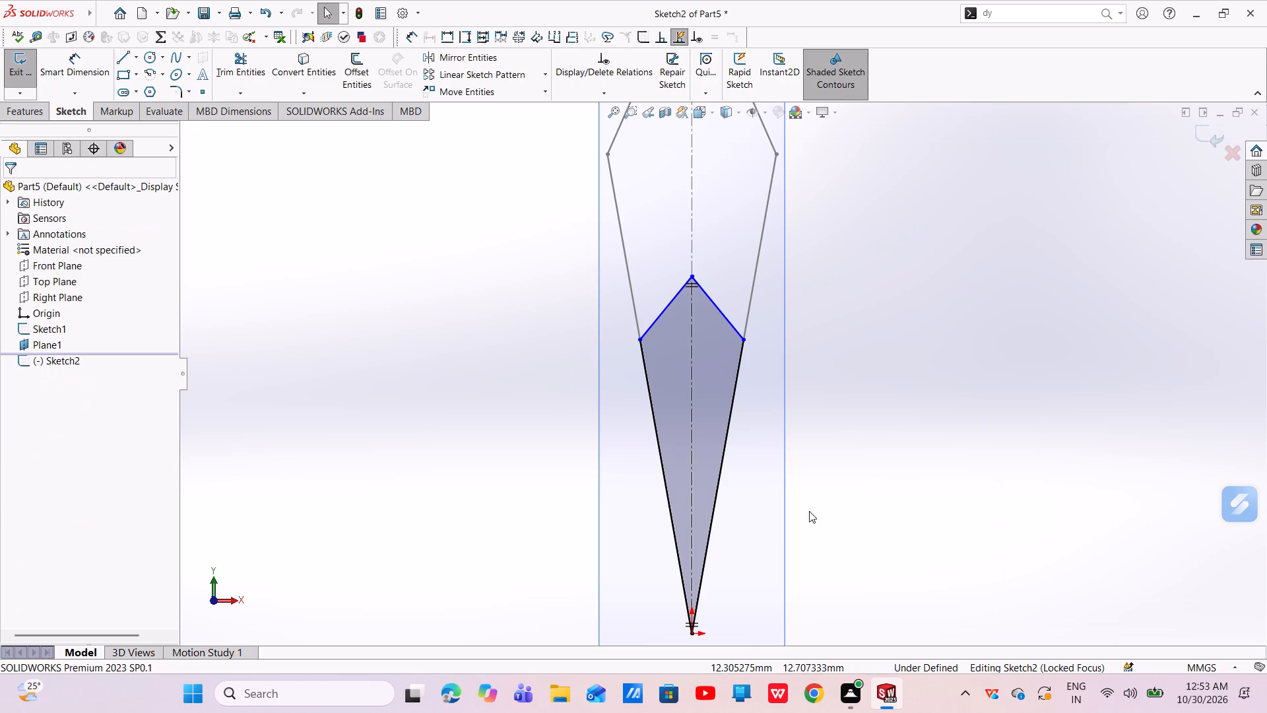
Dimension the small kite's overall height from the origin to its top vertex as 36.5 mm.
left_click(68, 61)
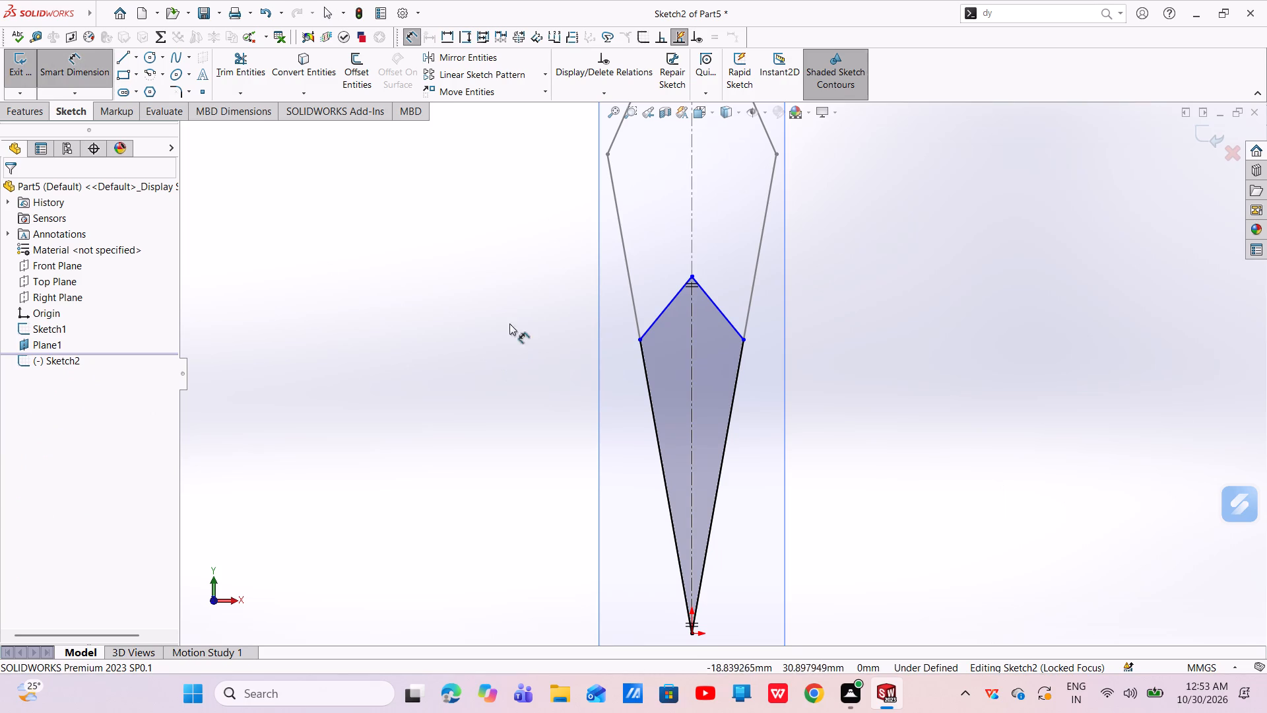
left_click(692, 275)
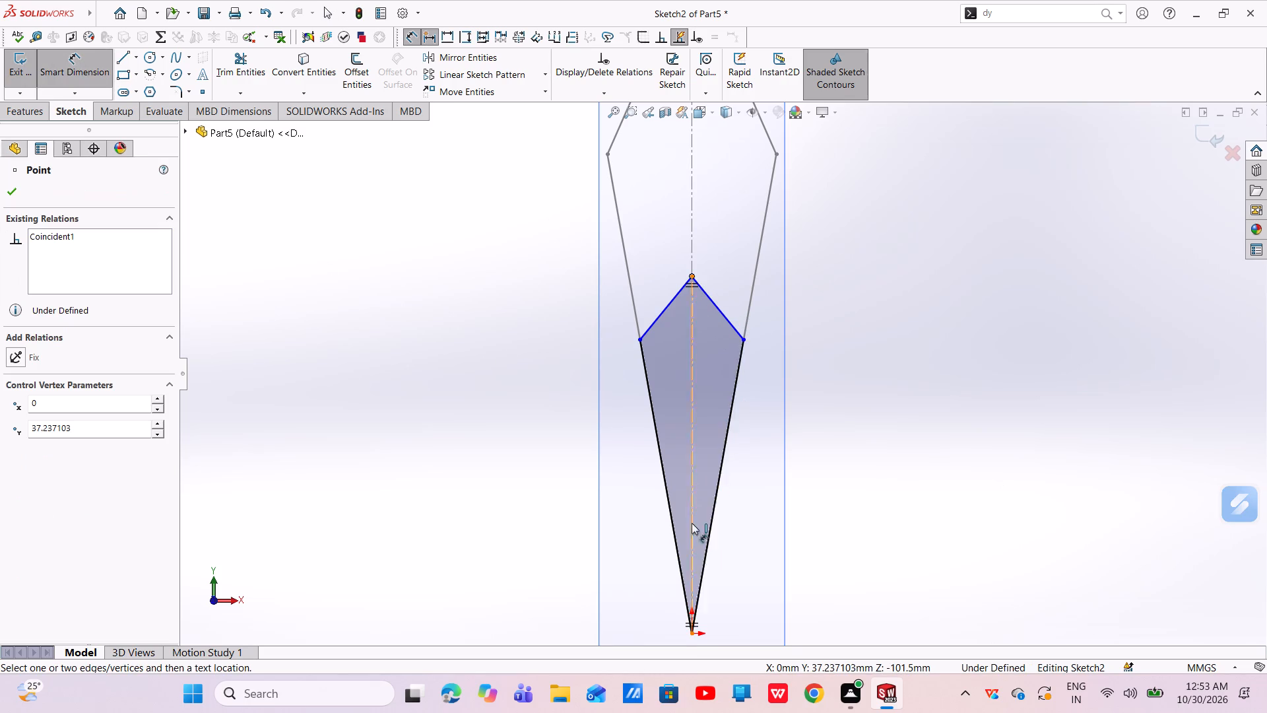
left_click(691, 632)
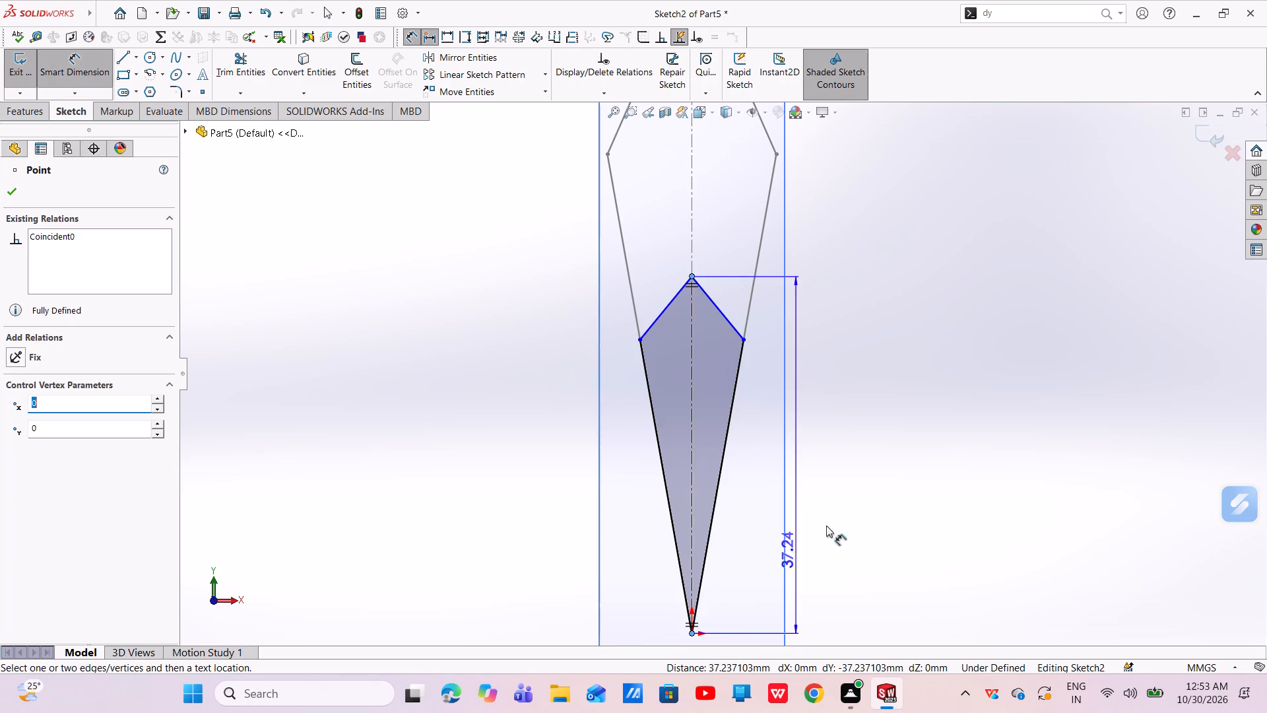
left_click(870, 485)
key("BackSpace")
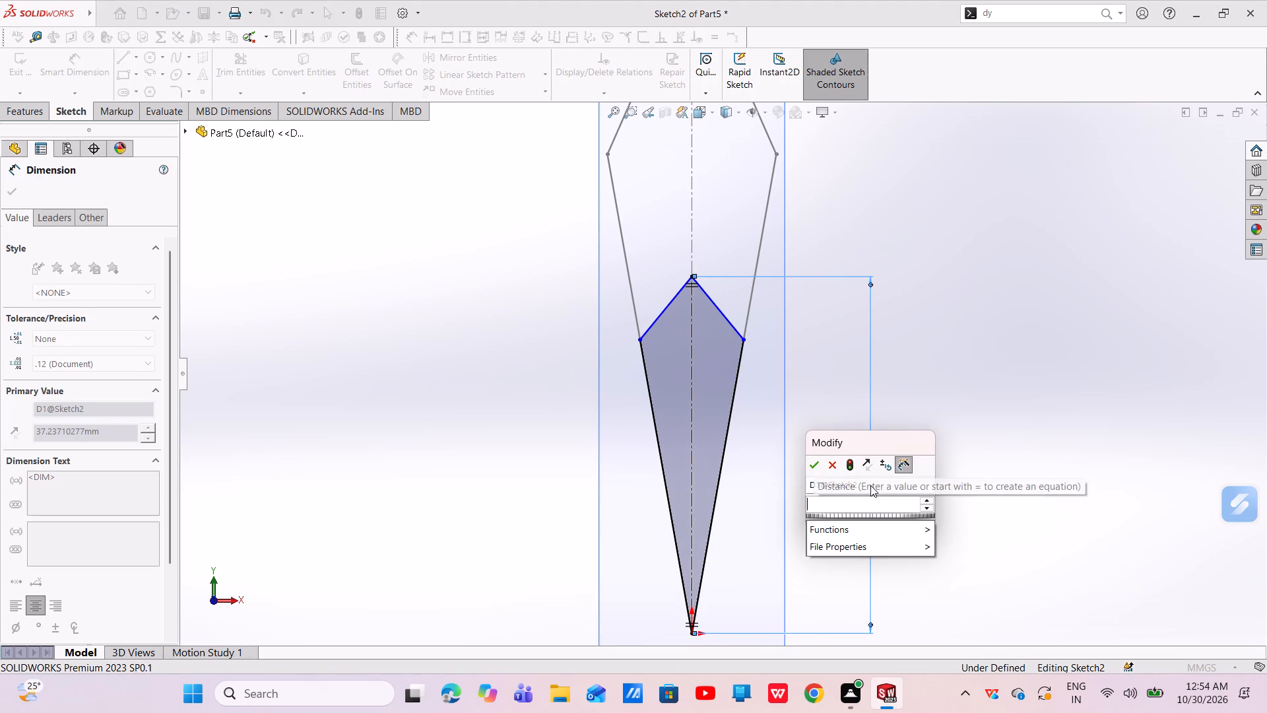
type("36.")
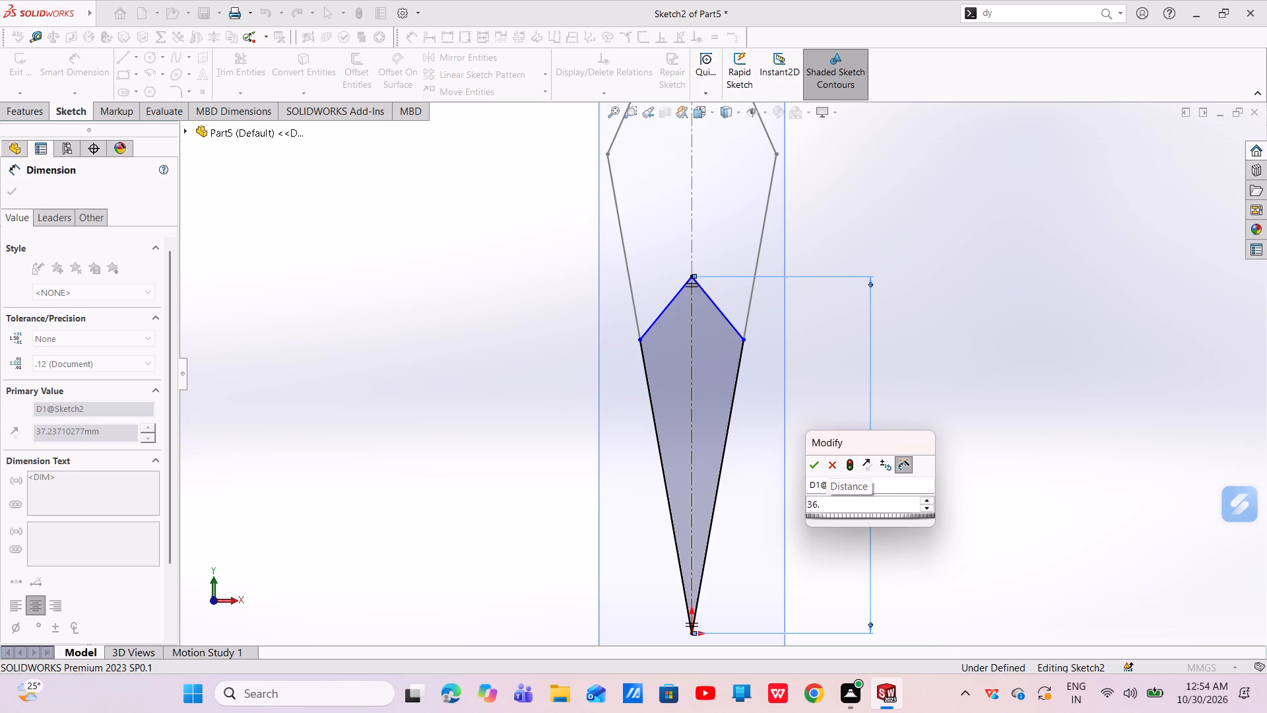
key("5")
key("Return")
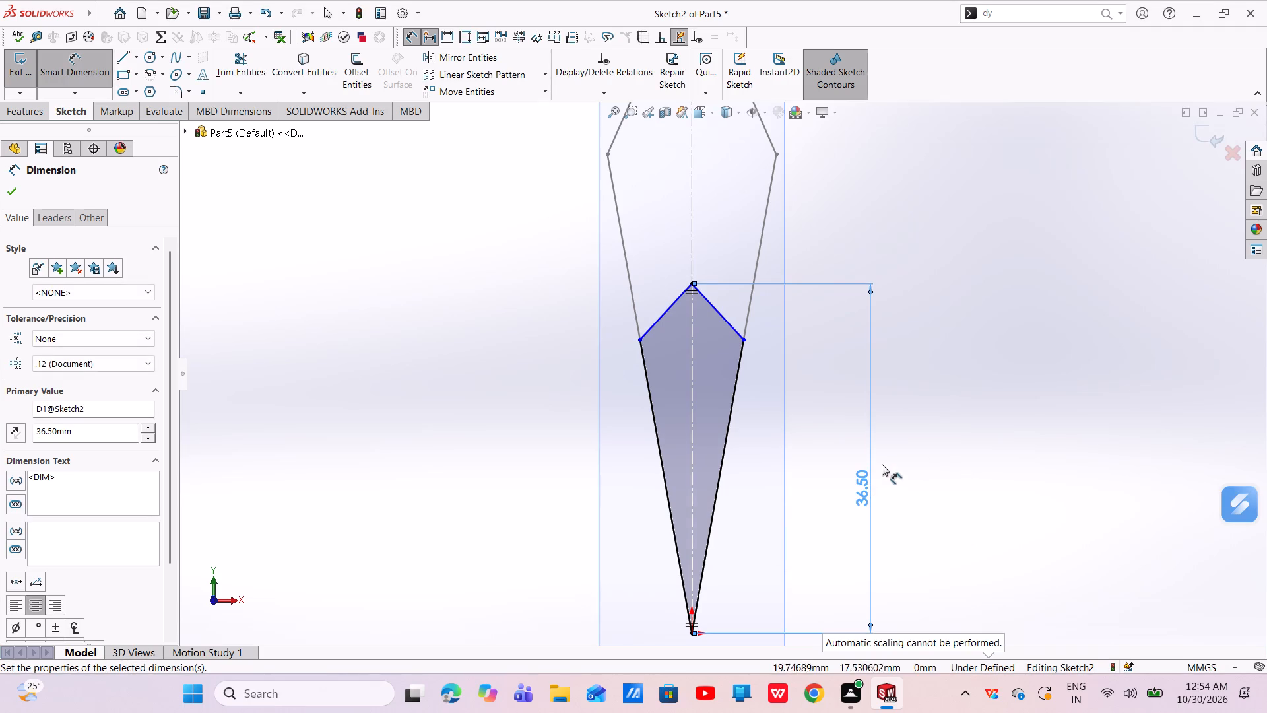
Dimension the small kite's left vertex at 25 mm vertically above the origin and exit the sketch.
scroll(882, 463, "up", 3)
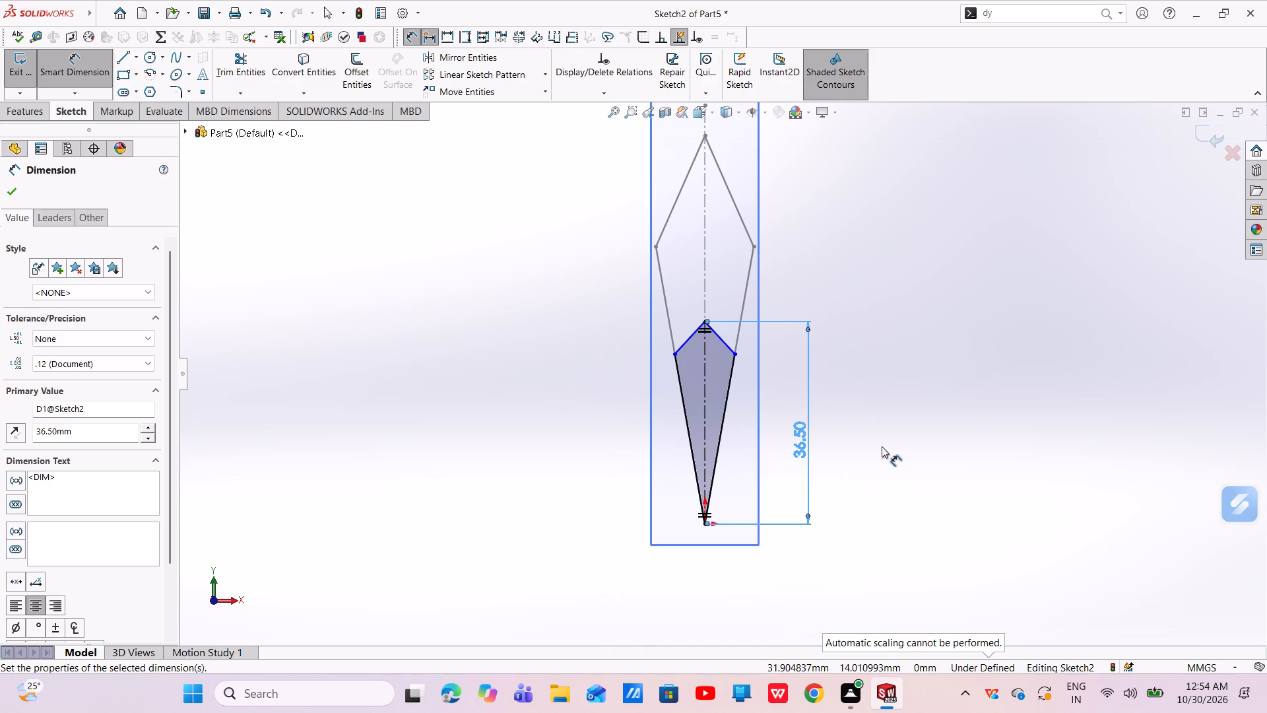
left_click(674, 354)
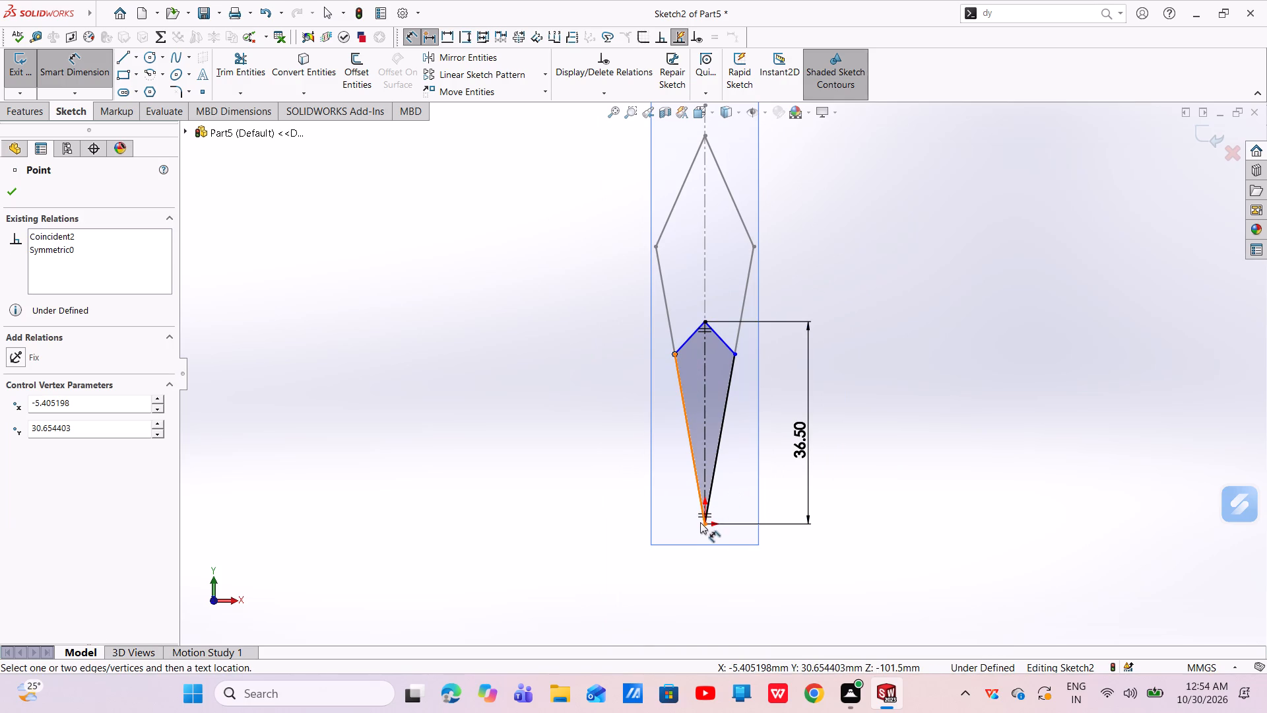
left_click(704, 523)
left_click(607, 446)
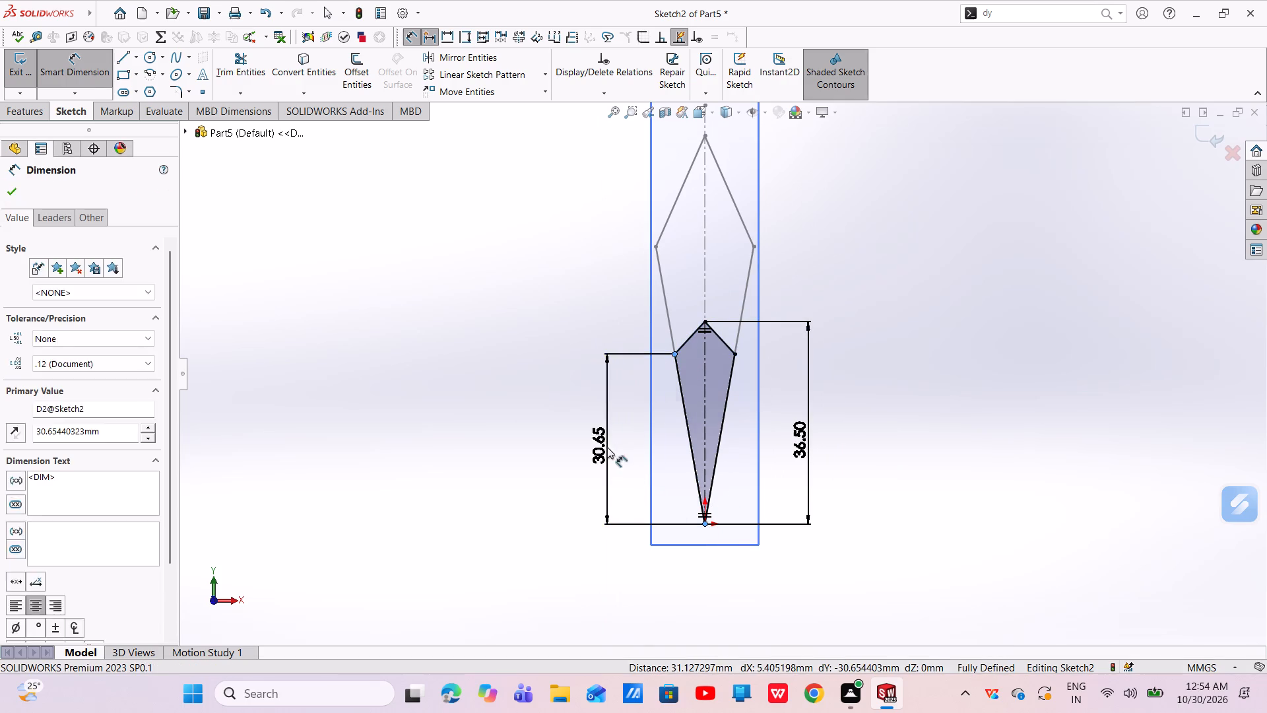
key("BackSpace")
type("25")
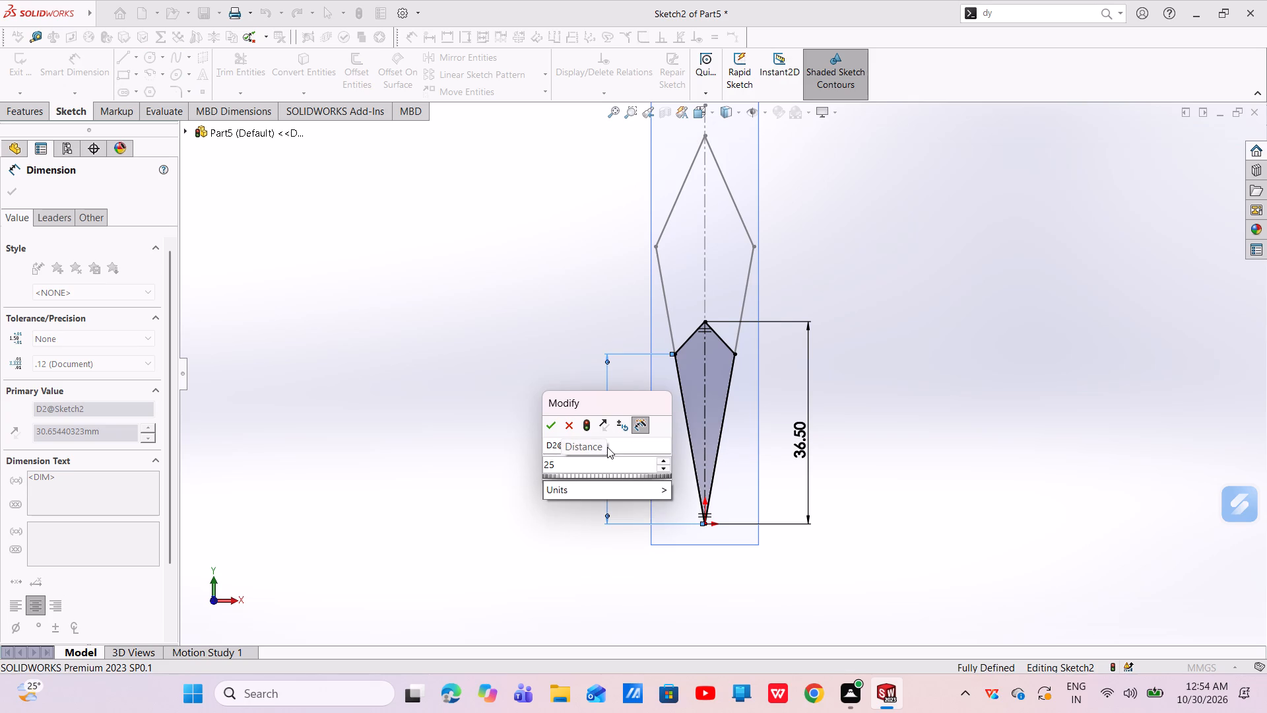
key("Return")
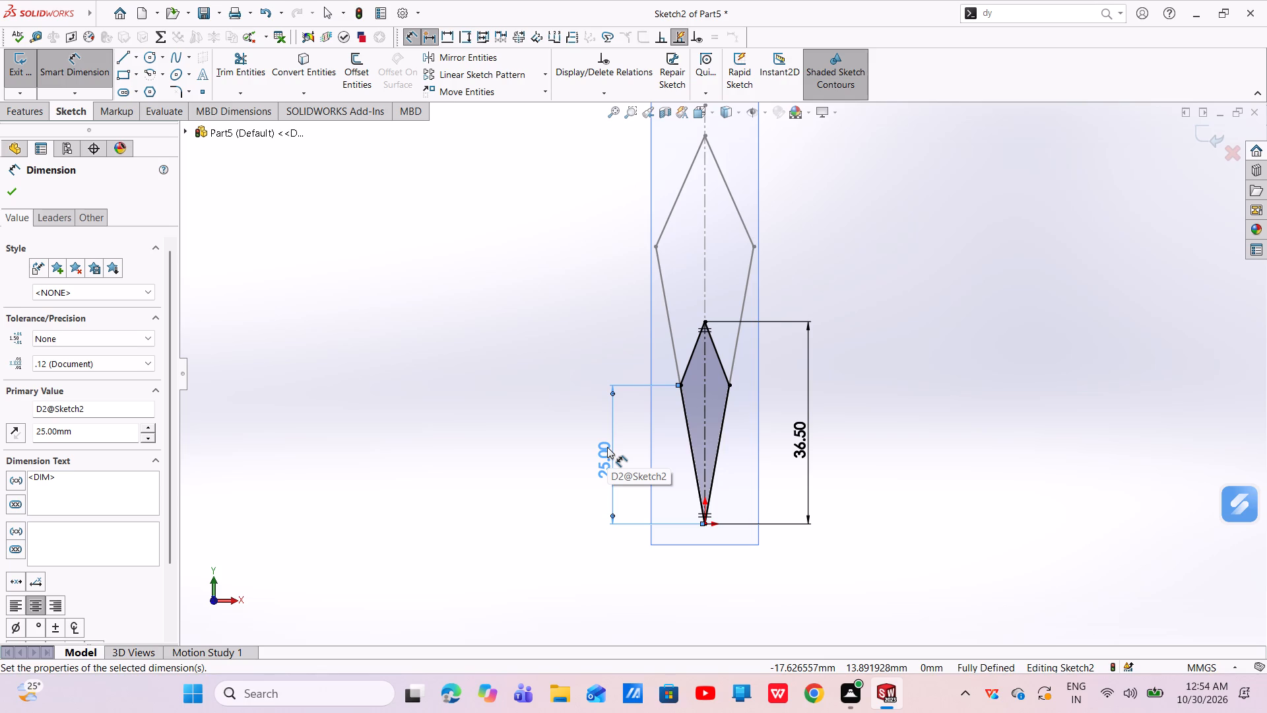
scroll(608, 446, "up", 3)
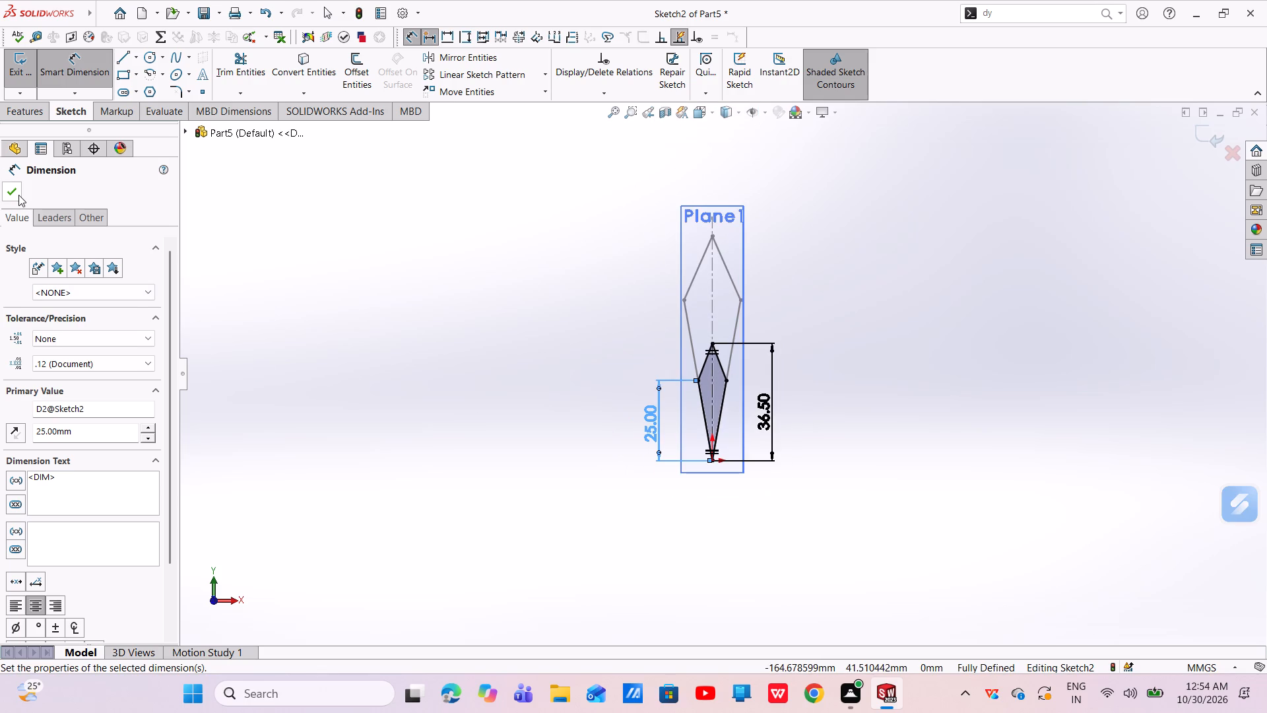
left_click(18, 195)
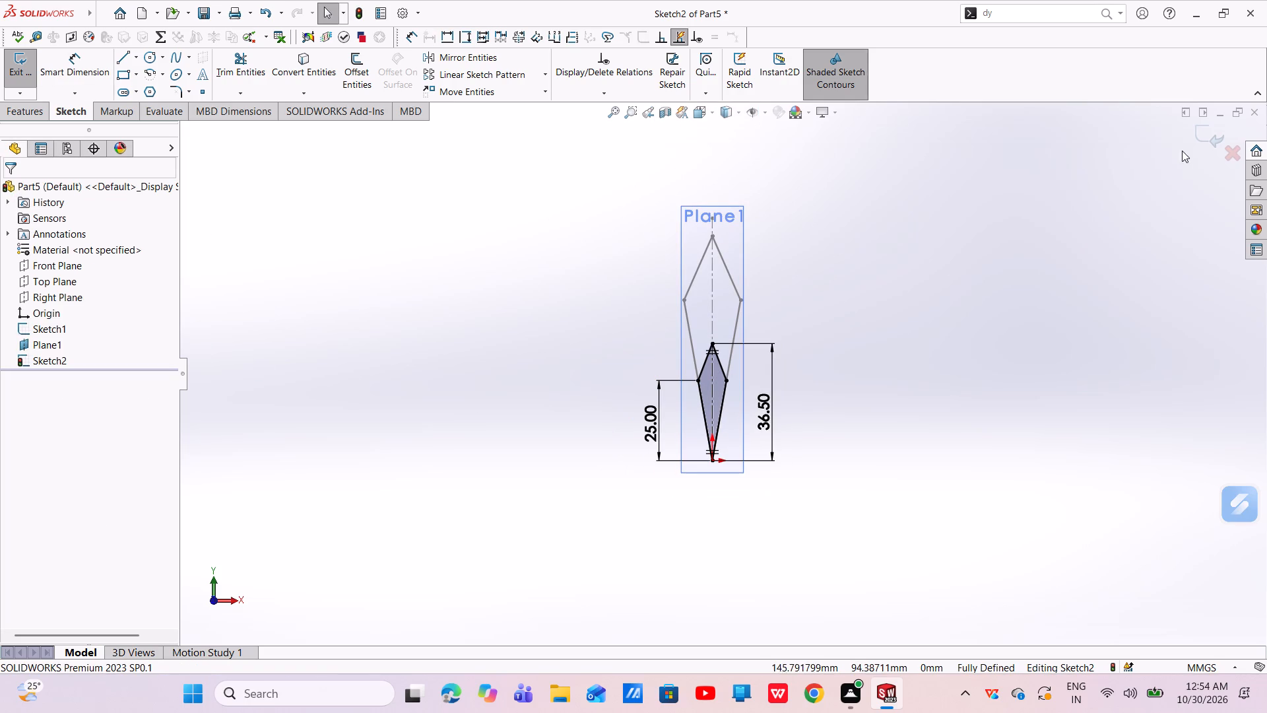
left_click(1207, 123)
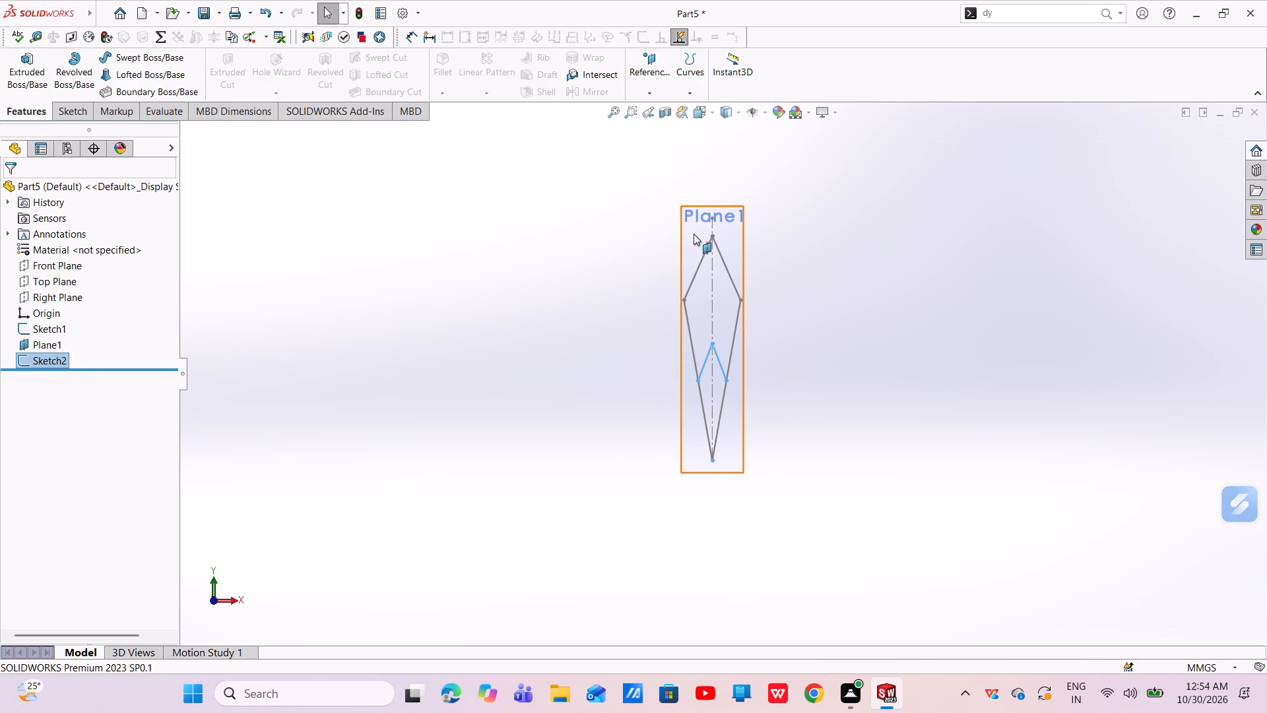
Hide the offset reference plane Plane1.
left_click(694, 234)
right_click(694, 233)
left_click(745, 219)
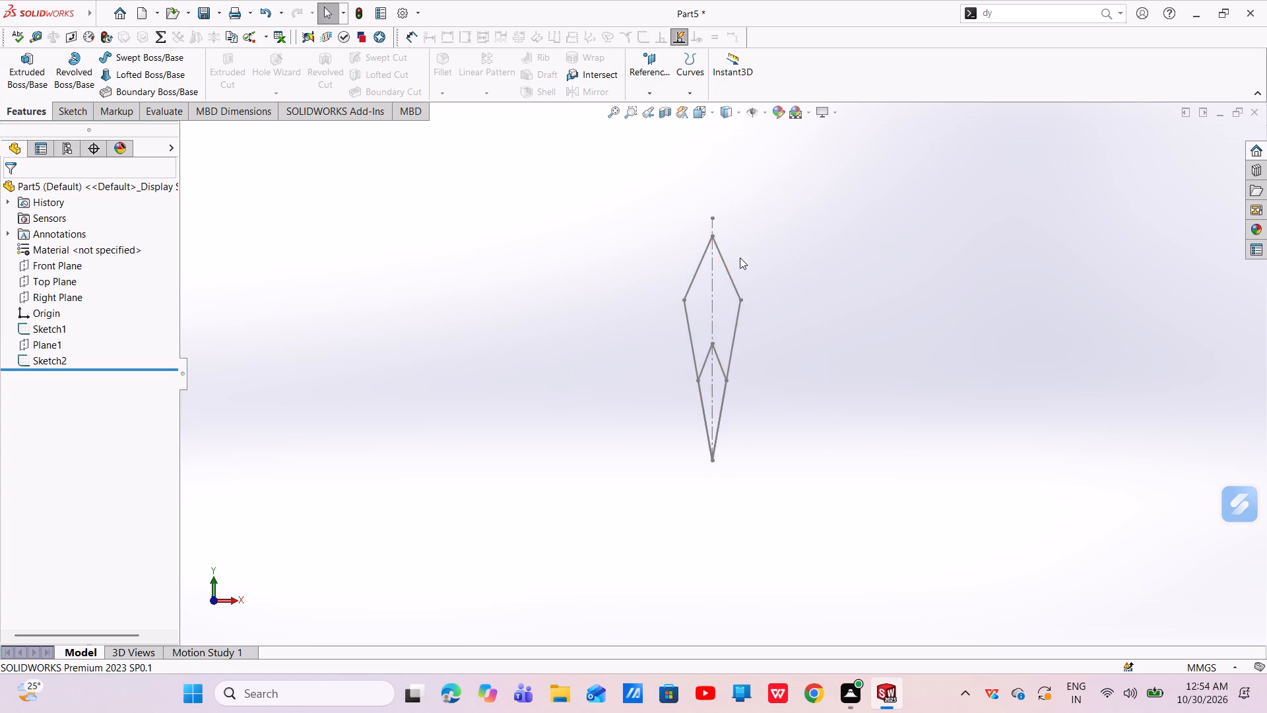
Start a Lofted Boss/Base using the small kite Sketch2 and the large kite Sketch1 as profiles.
scroll(732, 285, "up", 3)
middle_click_drag(738, 287, 824, 342)
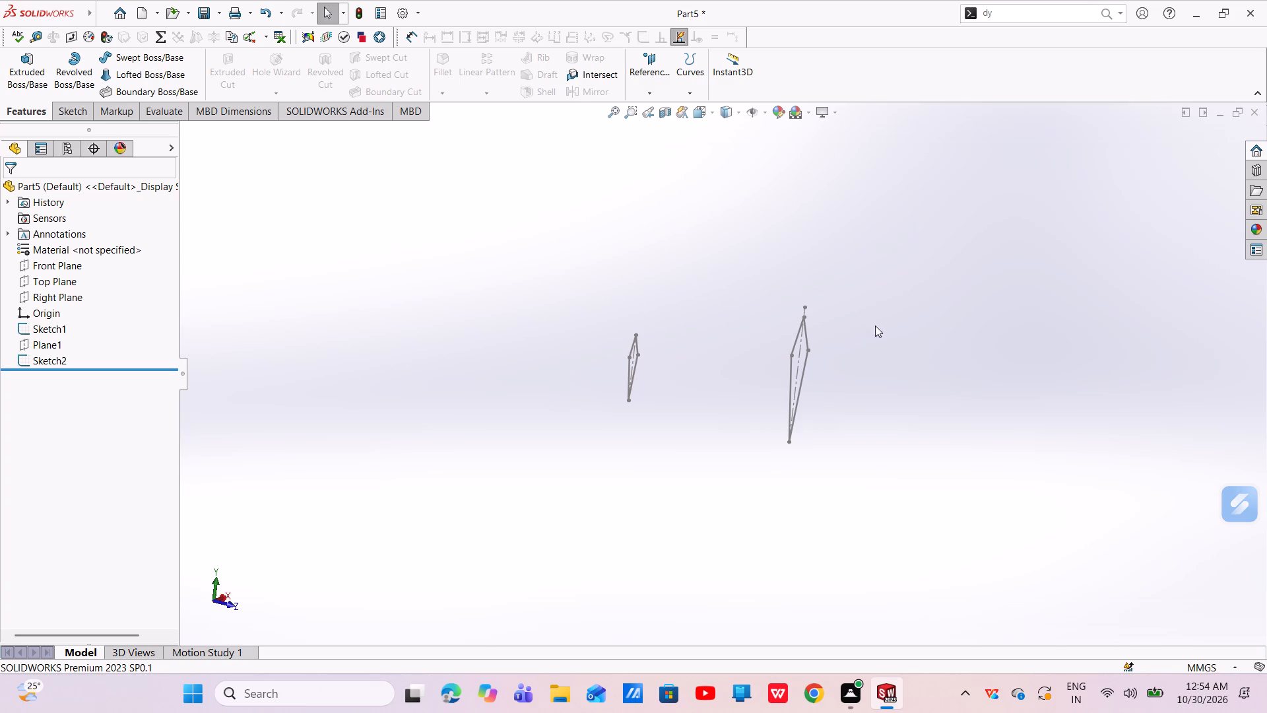
left_click(172, 67)
left_click(635, 344)
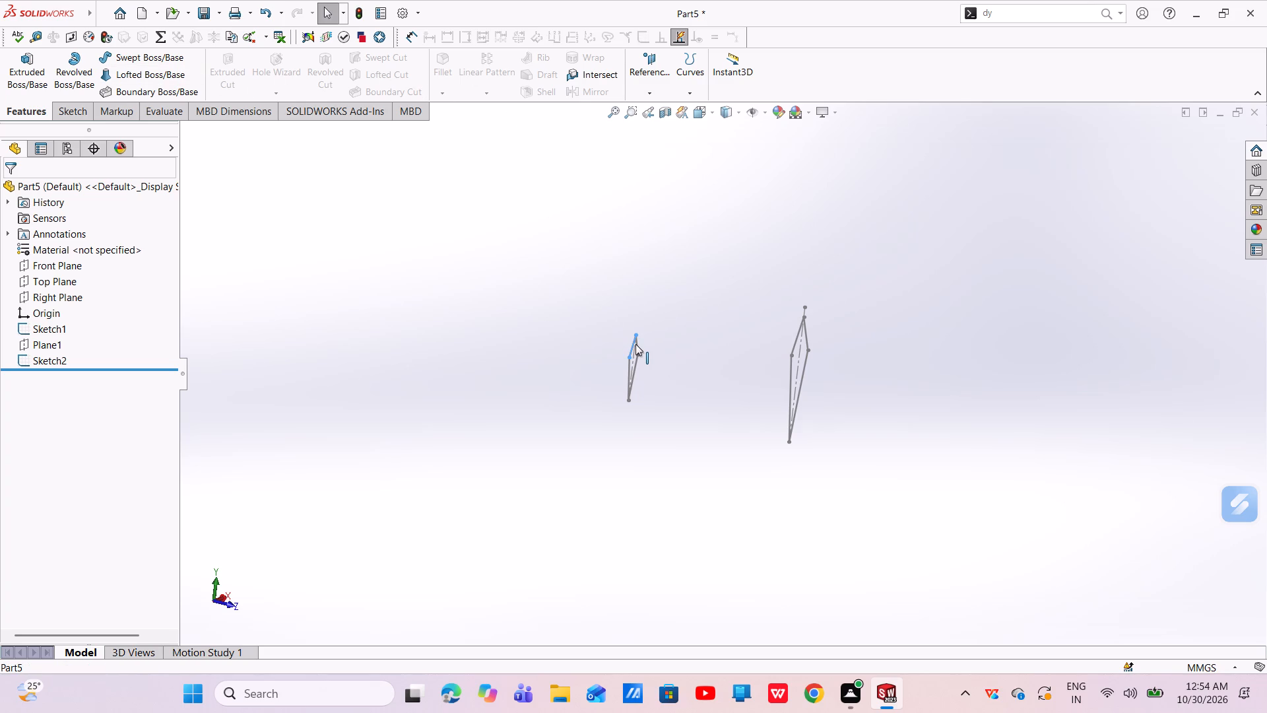
middle_click_drag(634, 362, 581, 326)
scroll(633, 361, "down", 1)
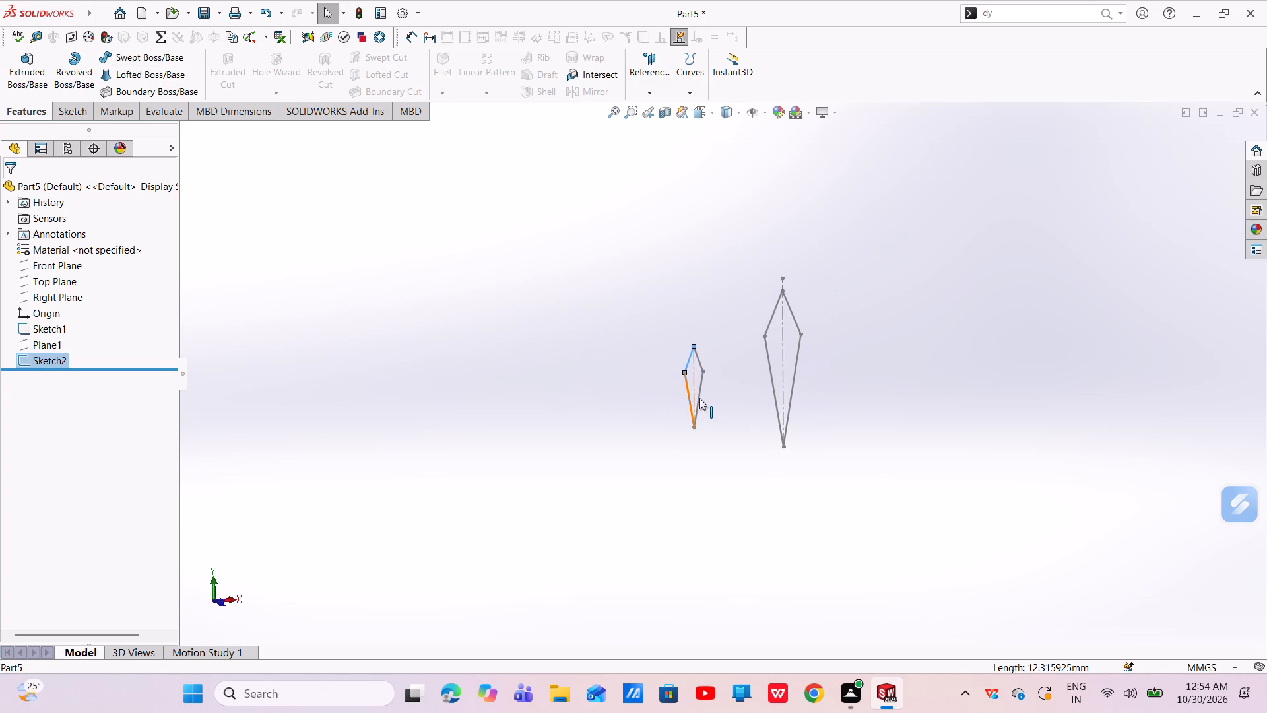
left_click(699, 393)
left_click(699, 359)
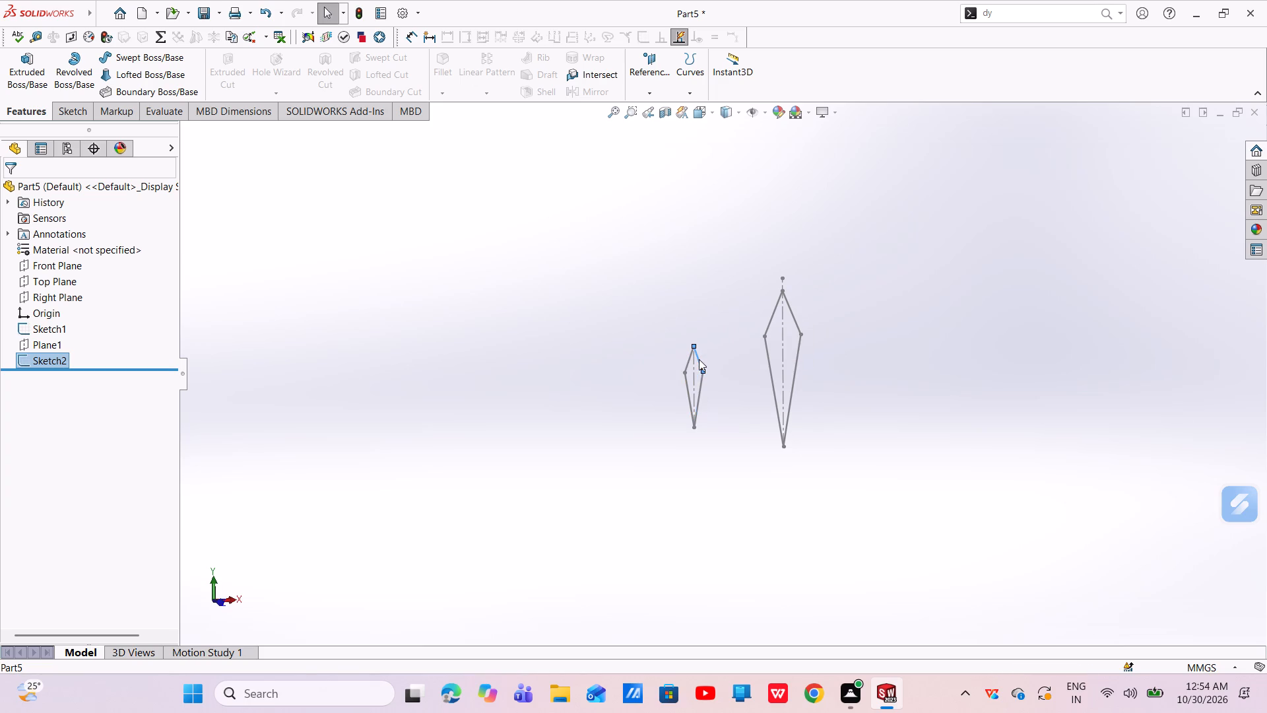
left_click(160, 69)
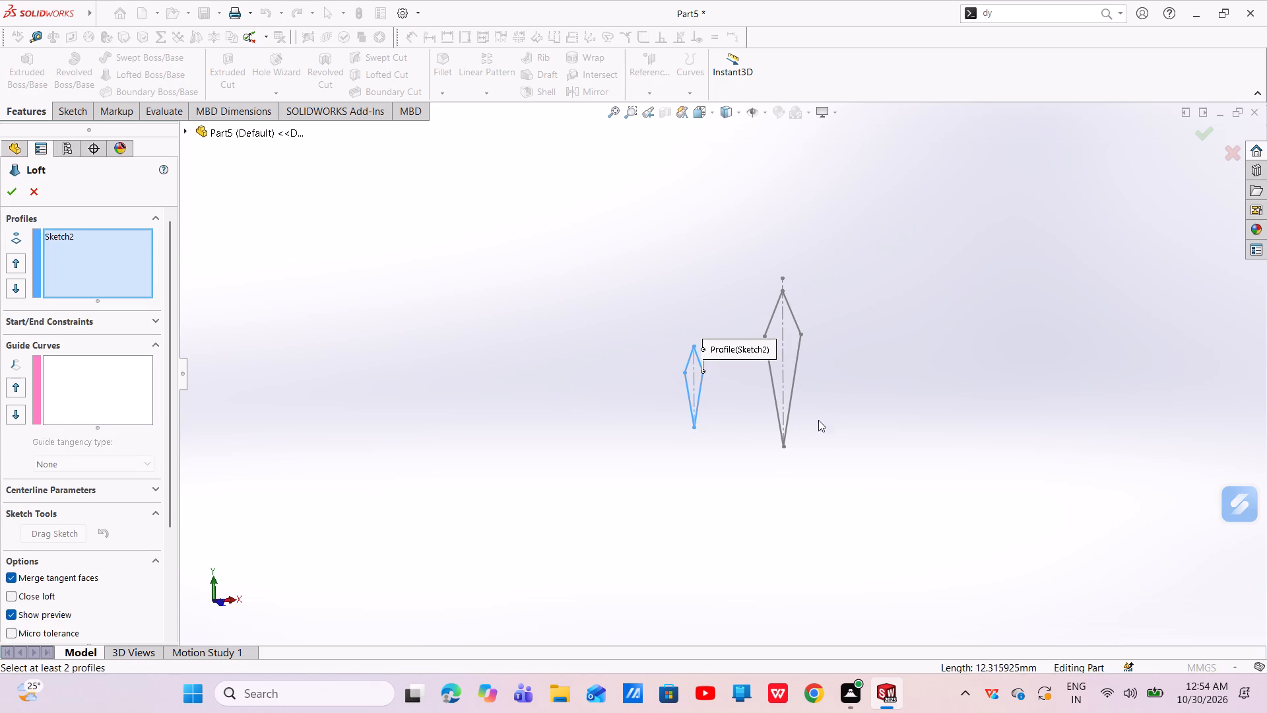
left_click(775, 315)
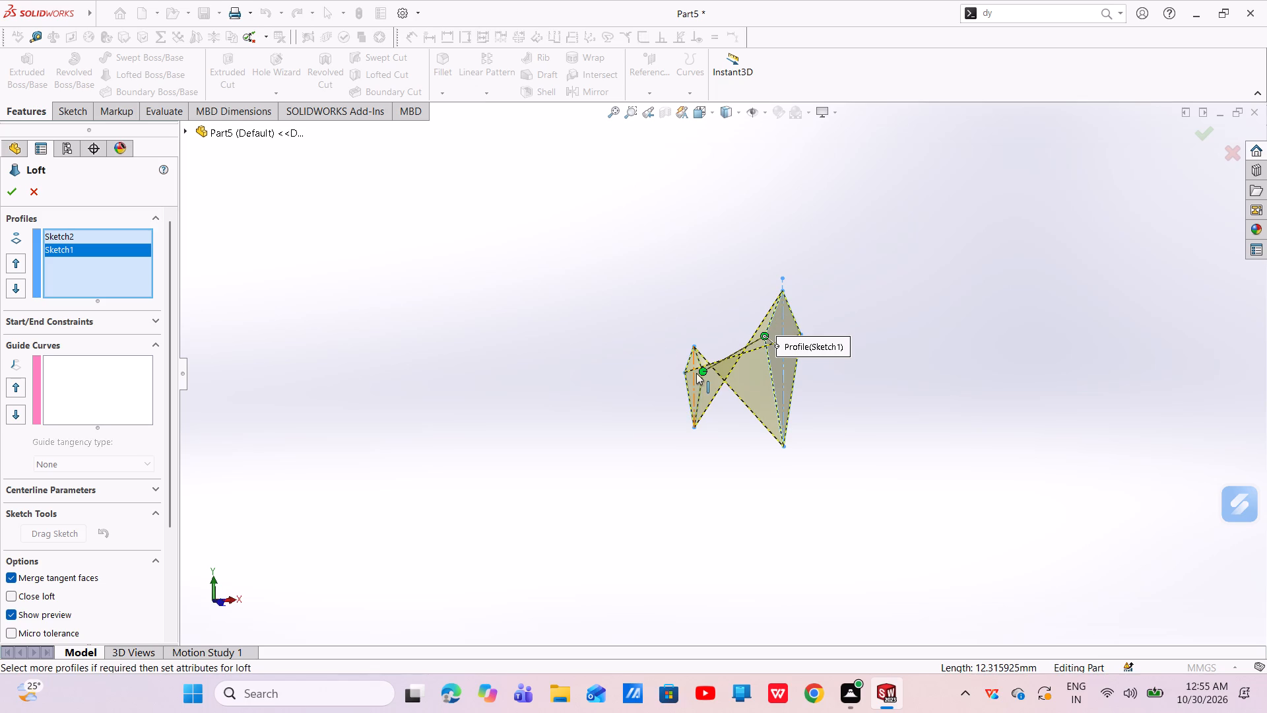
Align the loft connectors to the top vertices of both kites to remove the twist, and create the loft.
left_click_drag(701, 373, 694, 350)
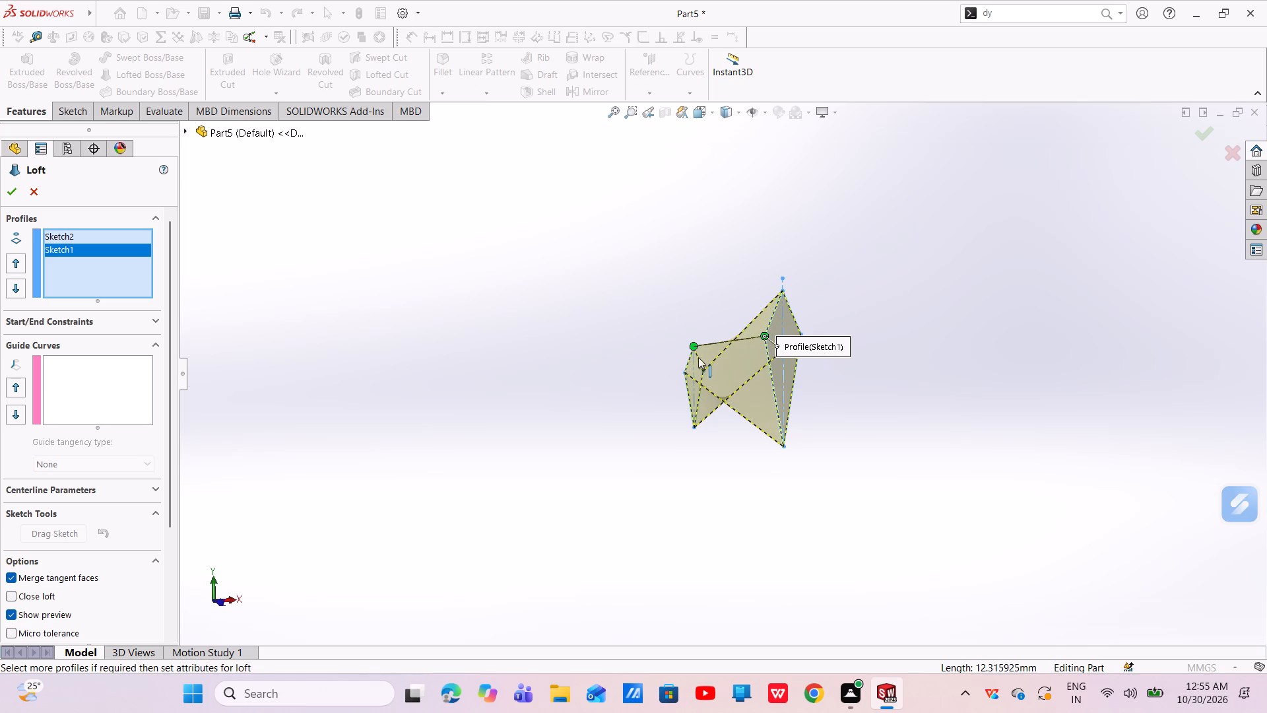
middle_click_drag(720, 388, 659, 459)
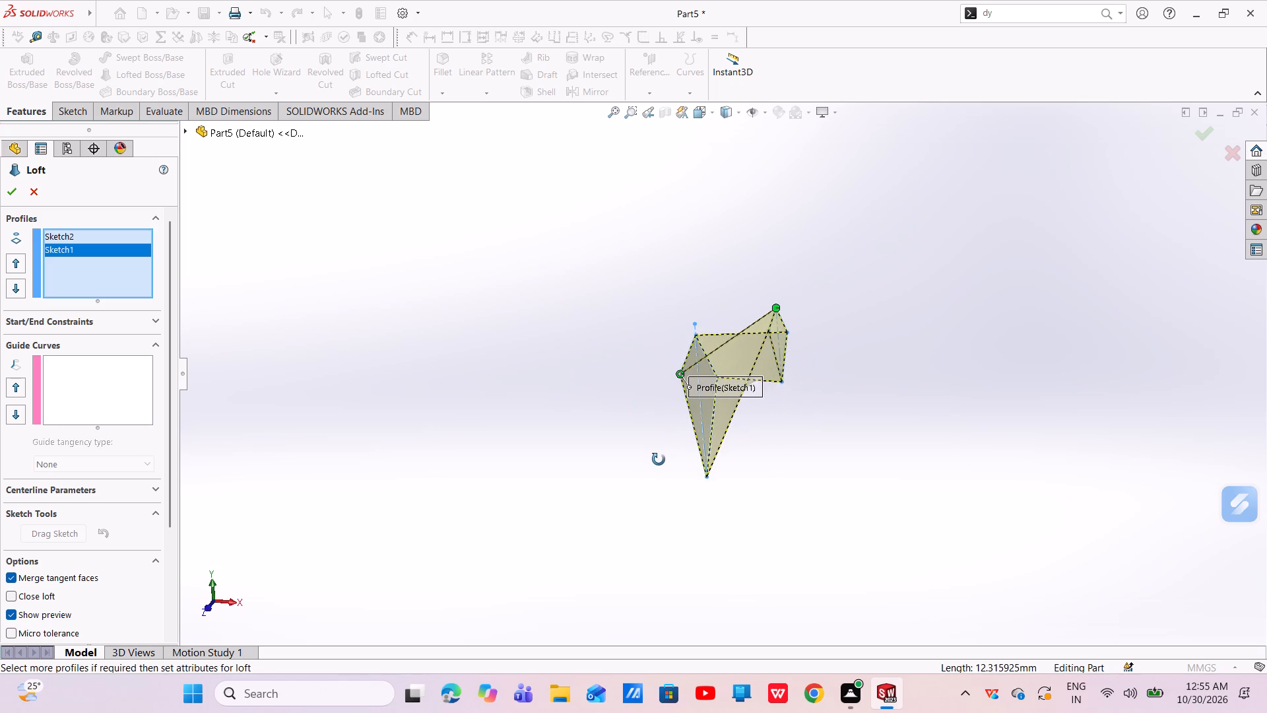
middle_click_drag(659, 459, 659, 461)
left_click_drag(680, 374, 684, 360)
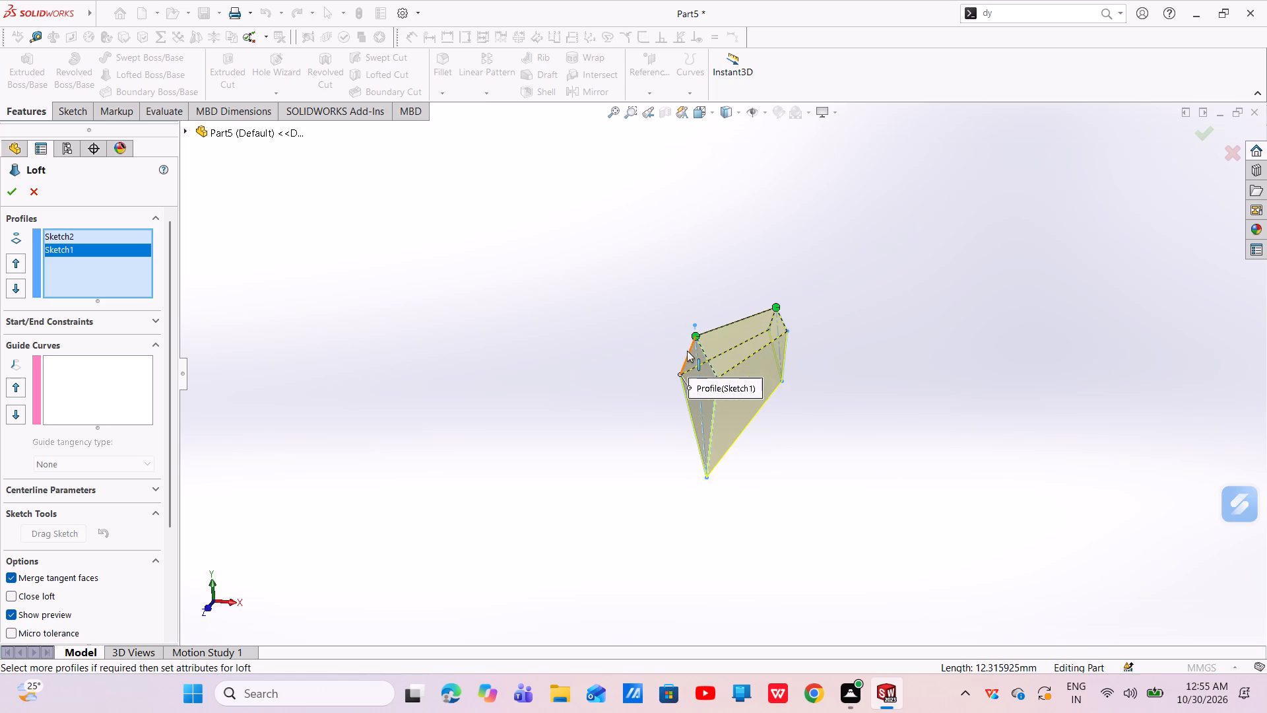
middle_click_drag(716, 432, 748, 438)
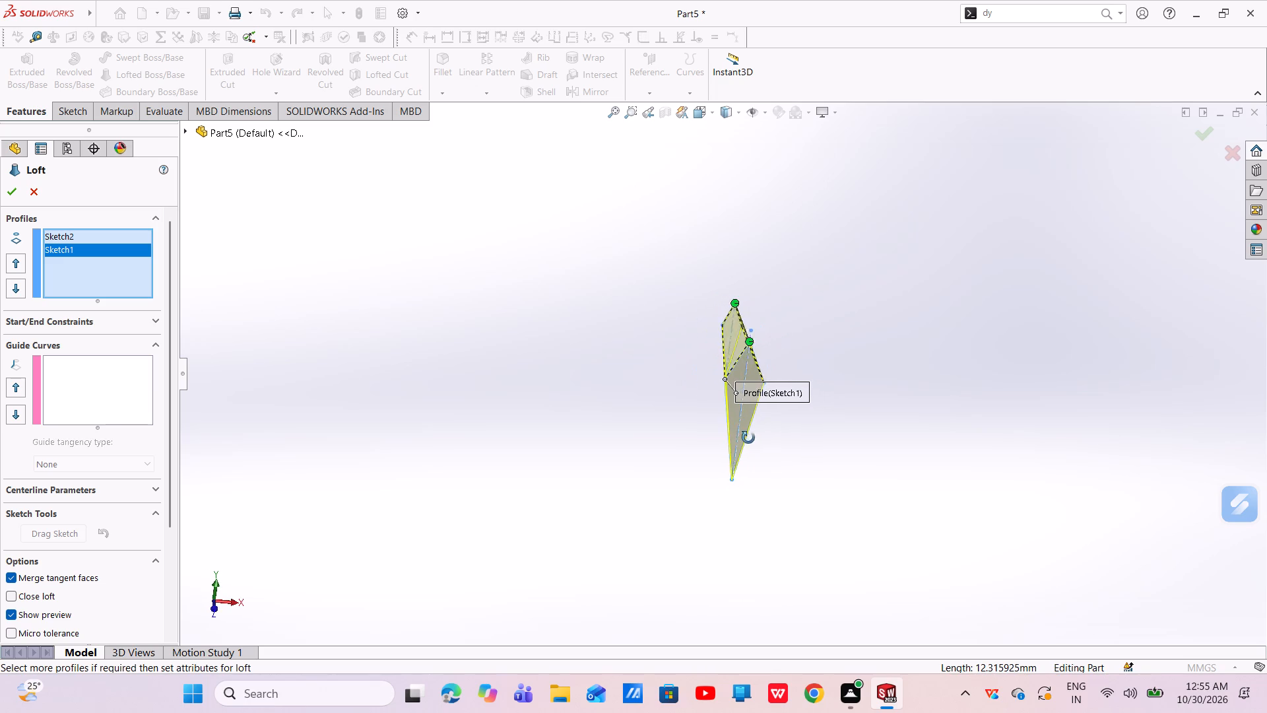
middle_click_drag(748, 438, 743, 437)
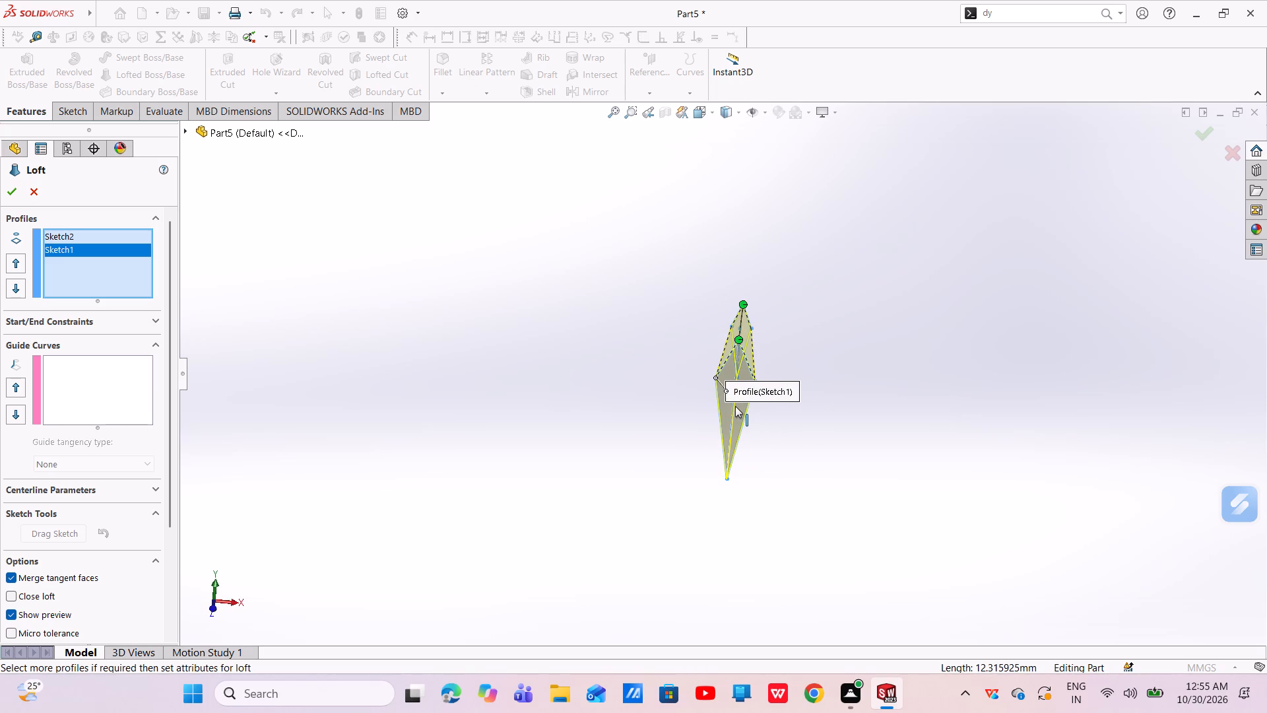
left_click(17, 193)
Apply a plain white background scene to the view.
scroll(732, 371, "down", 4)
scroll(732, 370, "up", 3)
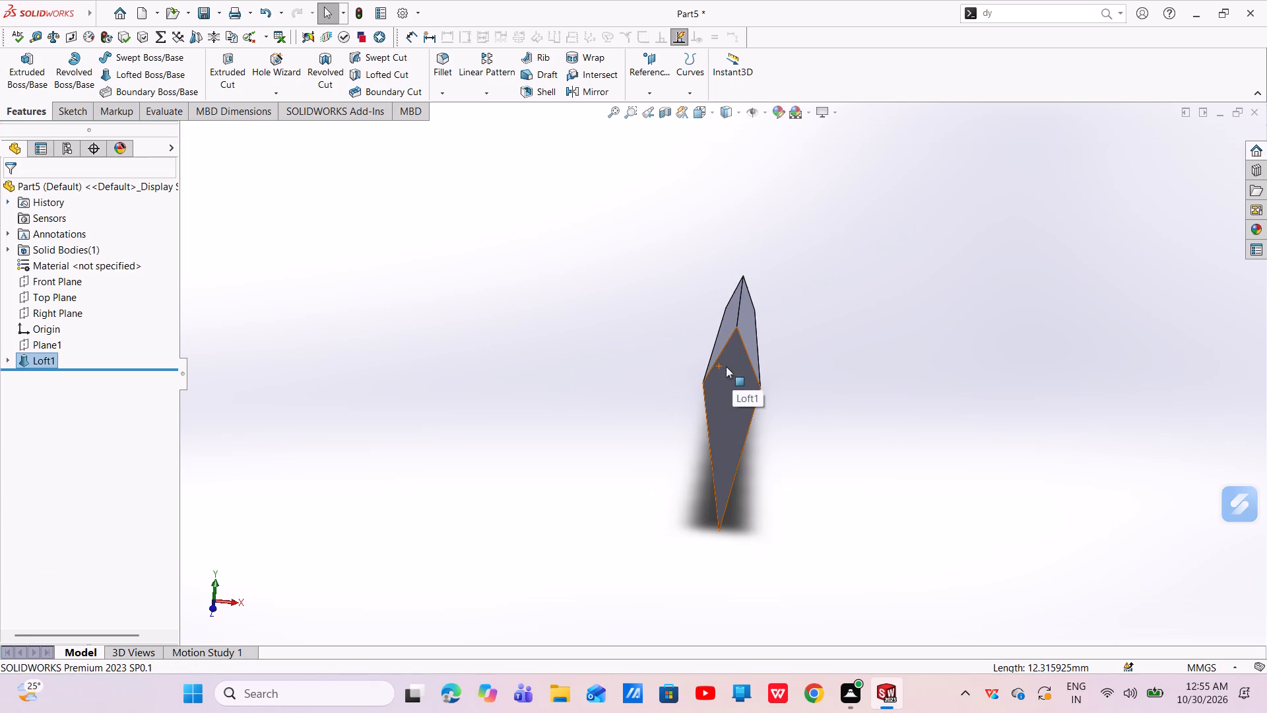
left_click(811, 116)
left_click(808, 149)
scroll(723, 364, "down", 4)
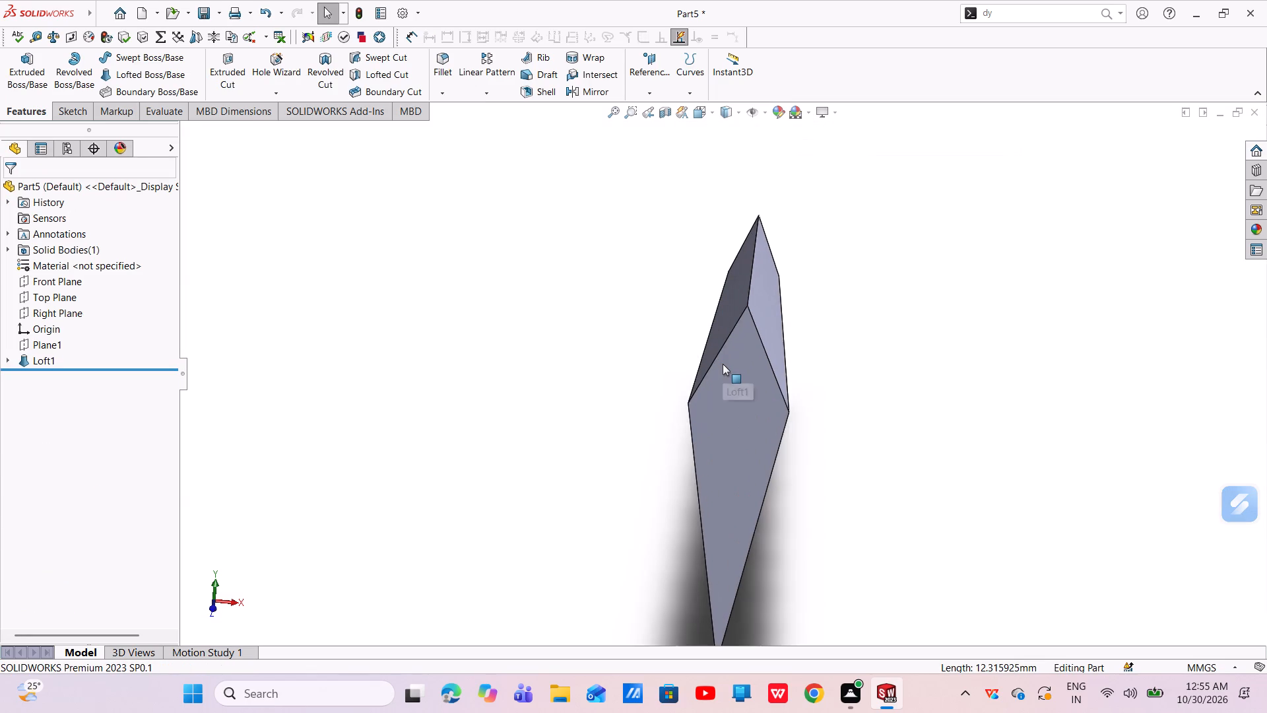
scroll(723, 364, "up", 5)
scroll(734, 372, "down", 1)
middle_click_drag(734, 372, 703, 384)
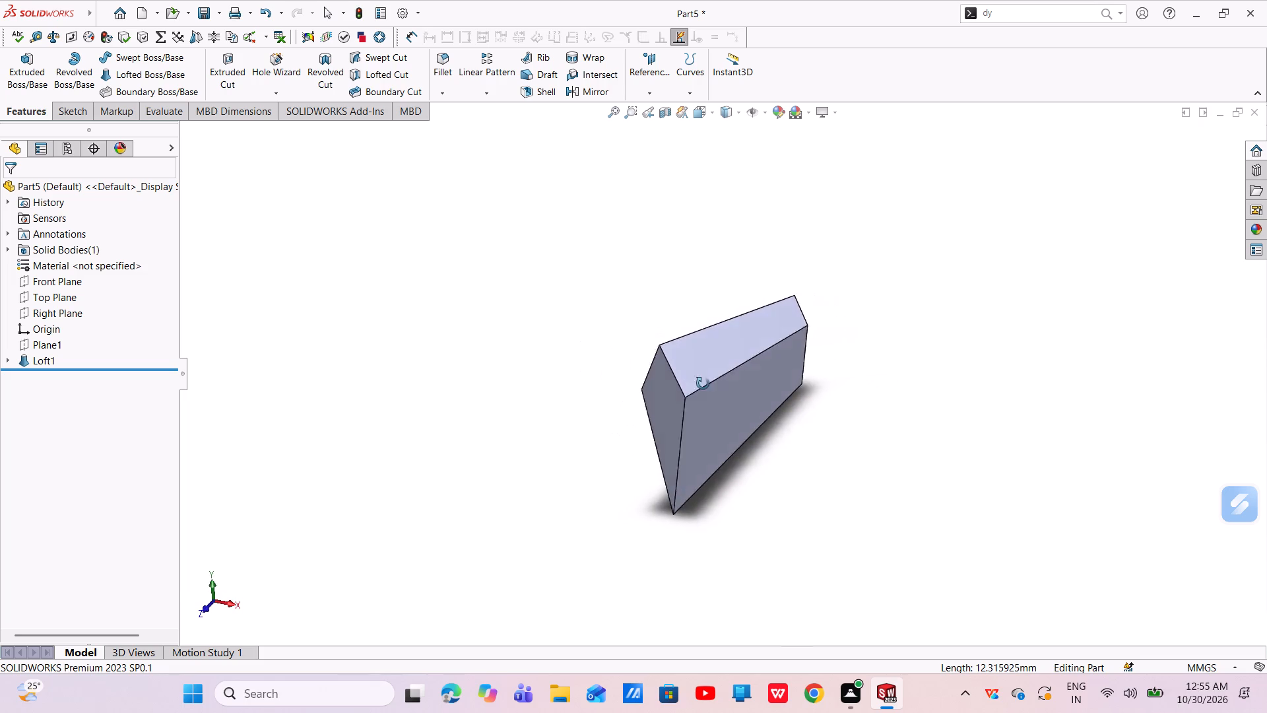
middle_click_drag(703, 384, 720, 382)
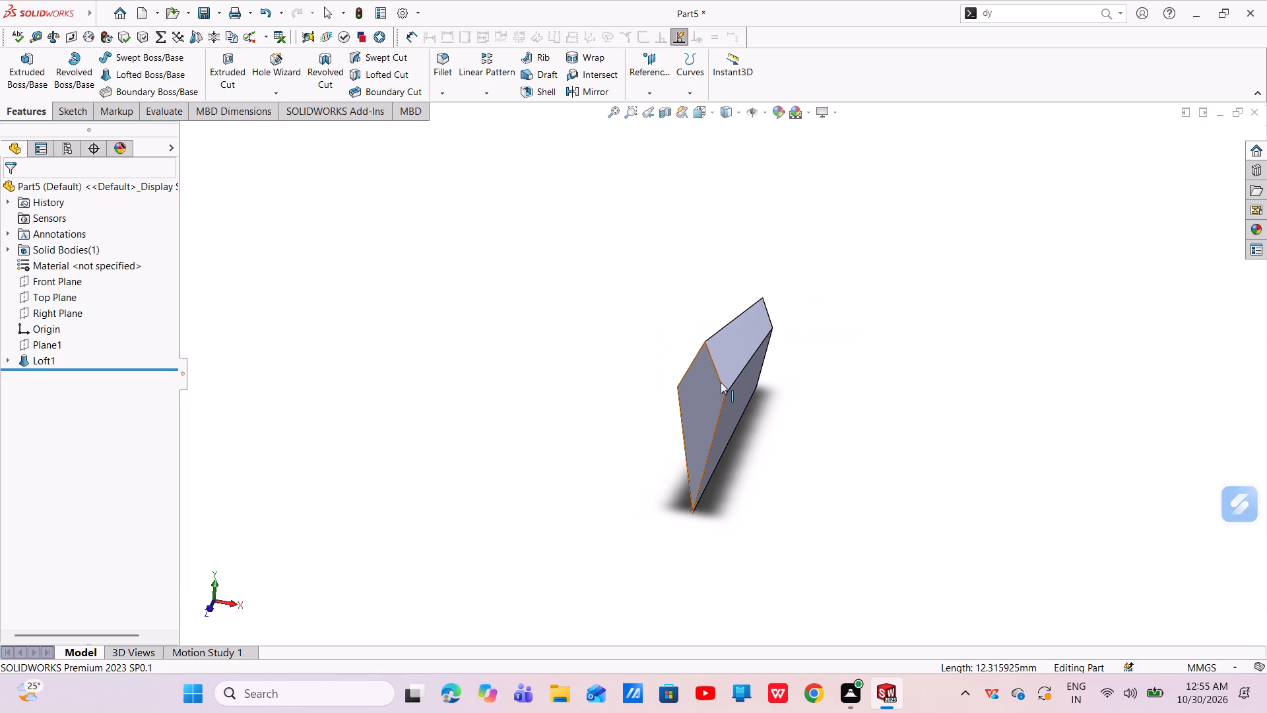
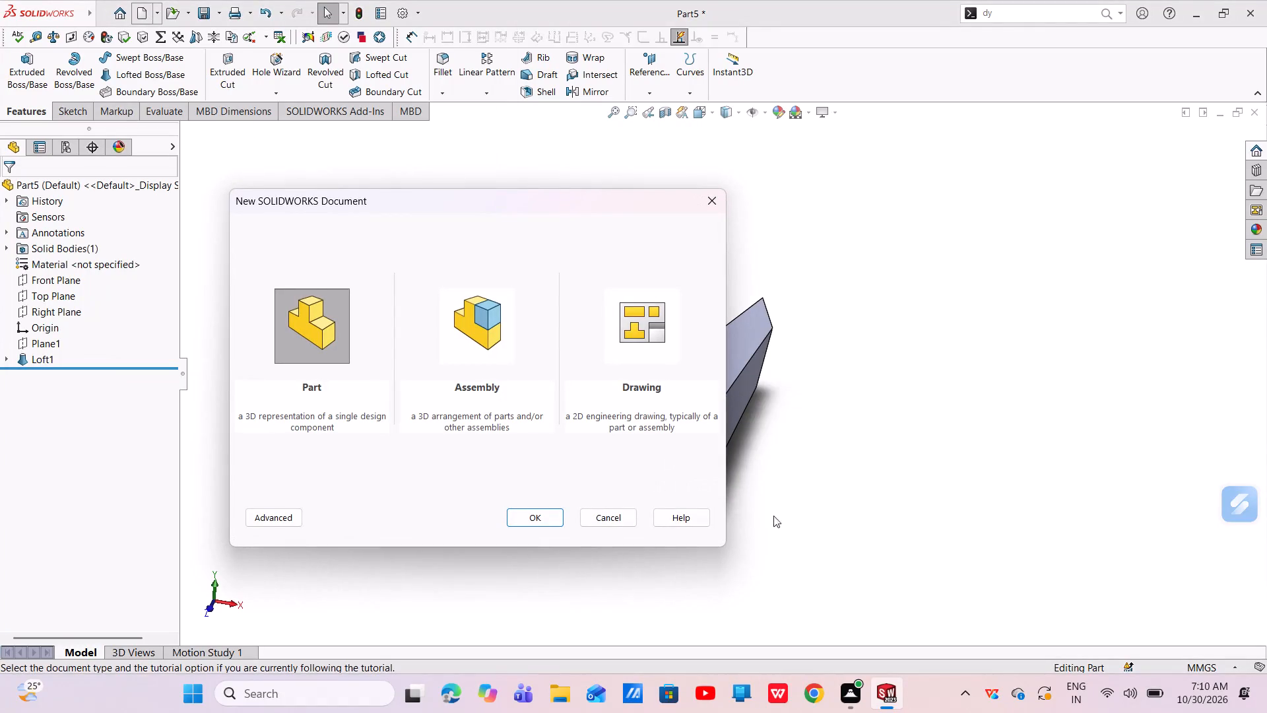
Create a new blank part document.
left_click(540, 512)
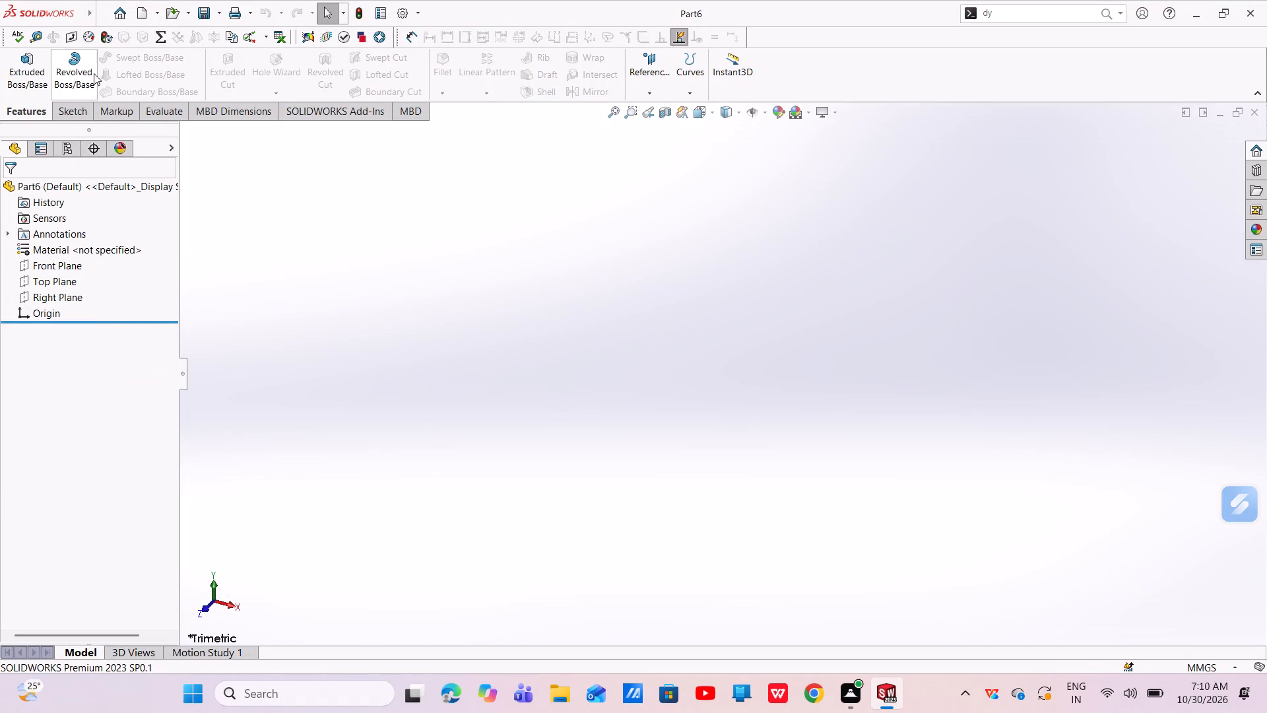
Sketch a freehand zigzag chain of connected straight lines on the Top Plane, passing near the origin and turning back below its far end.
left_click(73, 115)
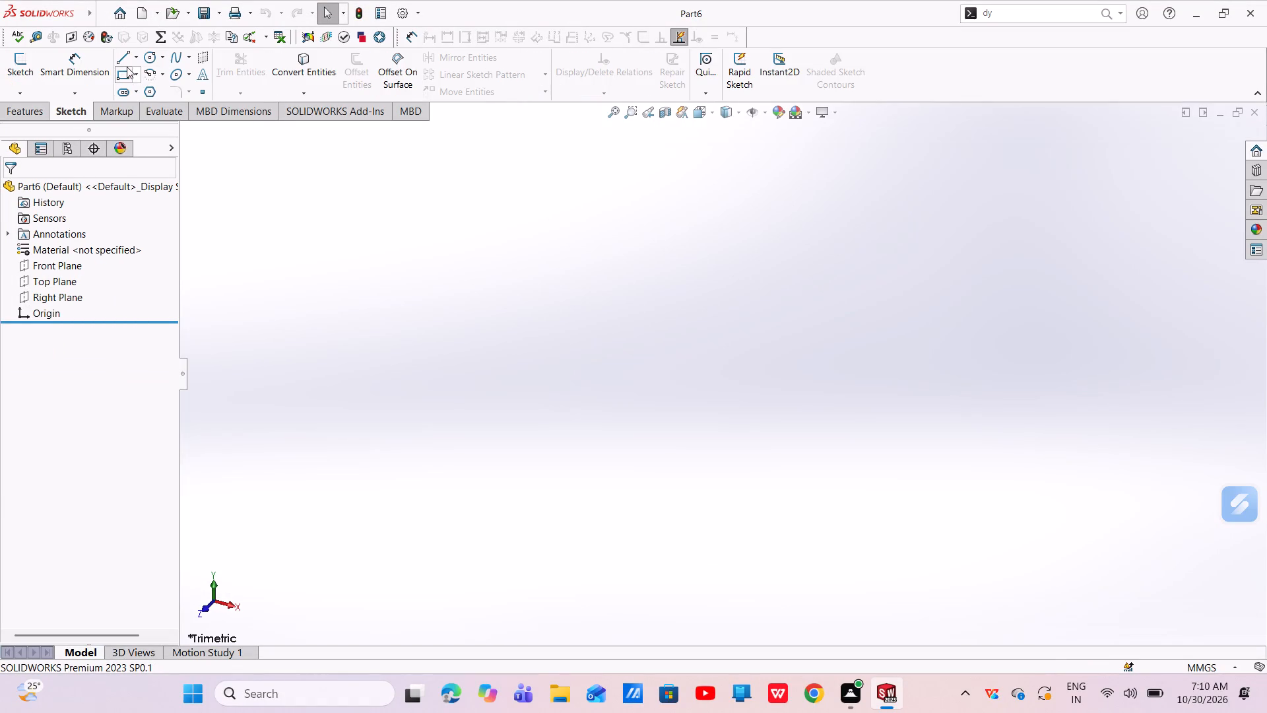
left_click(119, 57)
left_click(418, 407)
left_click(548, 290)
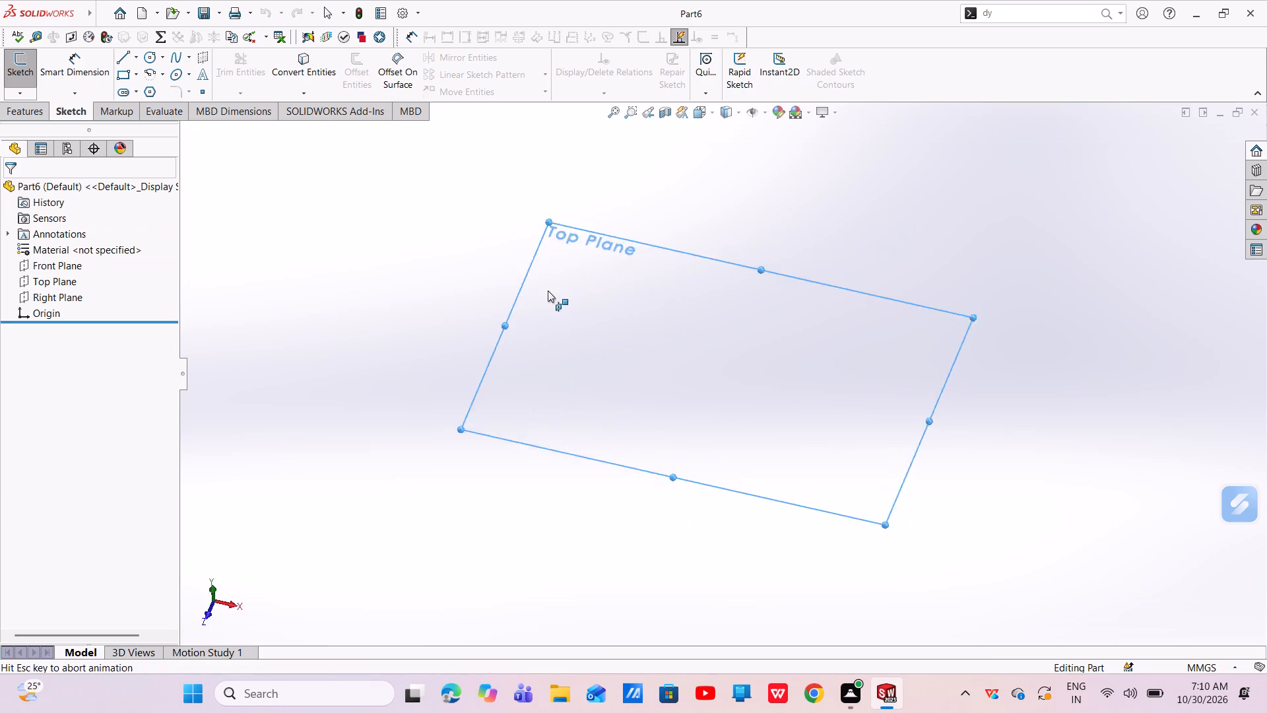
left_click(540, 345)
left_click(585, 287)
left_click(619, 400)
left_click(715, 257)
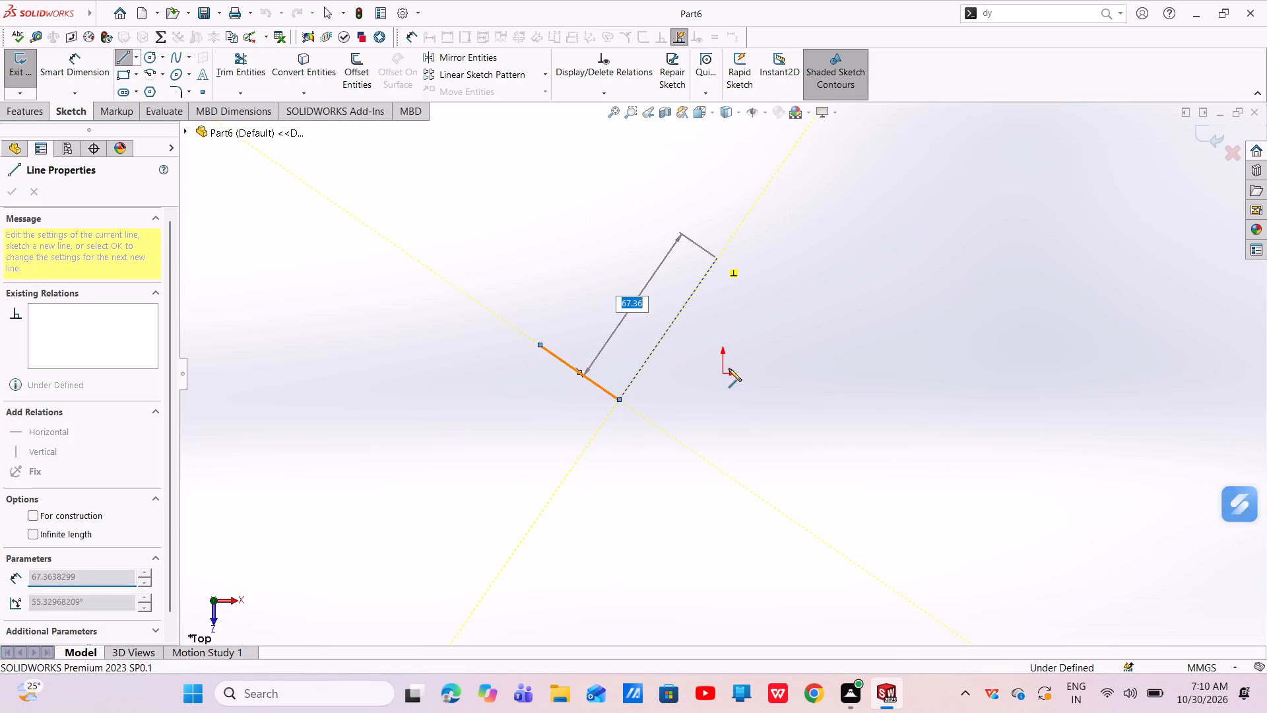
left_click(729, 370)
left_click(835, 226)
left_click(885, 314)
left_click(930, 212)
left_click(956, 314)
left_click(965, 268)
left_click_drag(966, 318, 966, 331)
left_click(857, 393)
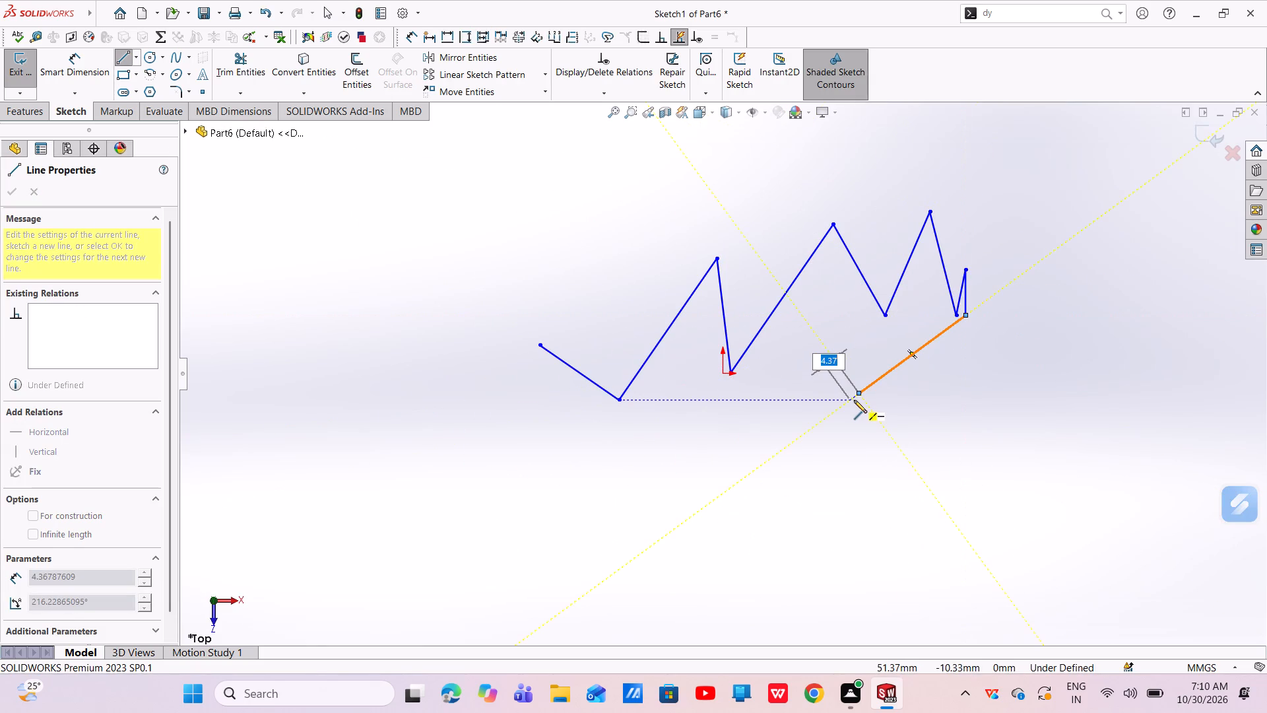
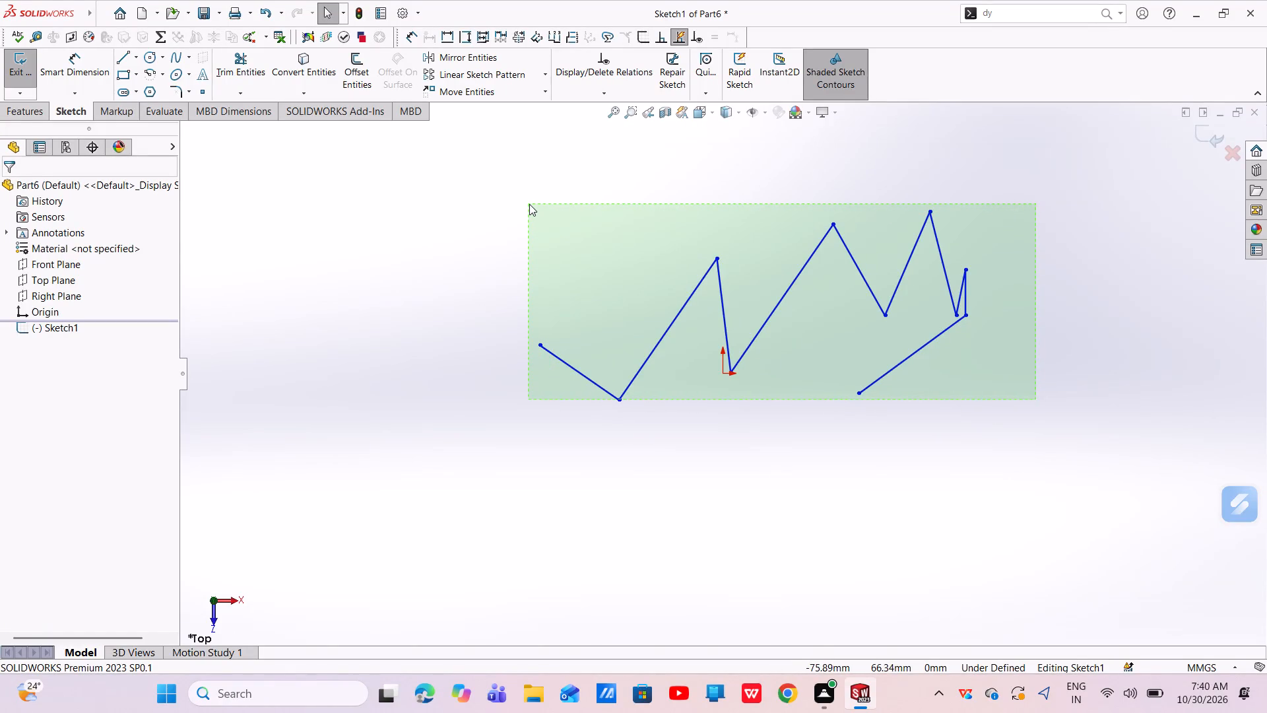
Delete all the zigzag lines and exit the Top Plane sketch, discarding its changes.
right_click(643, 318)
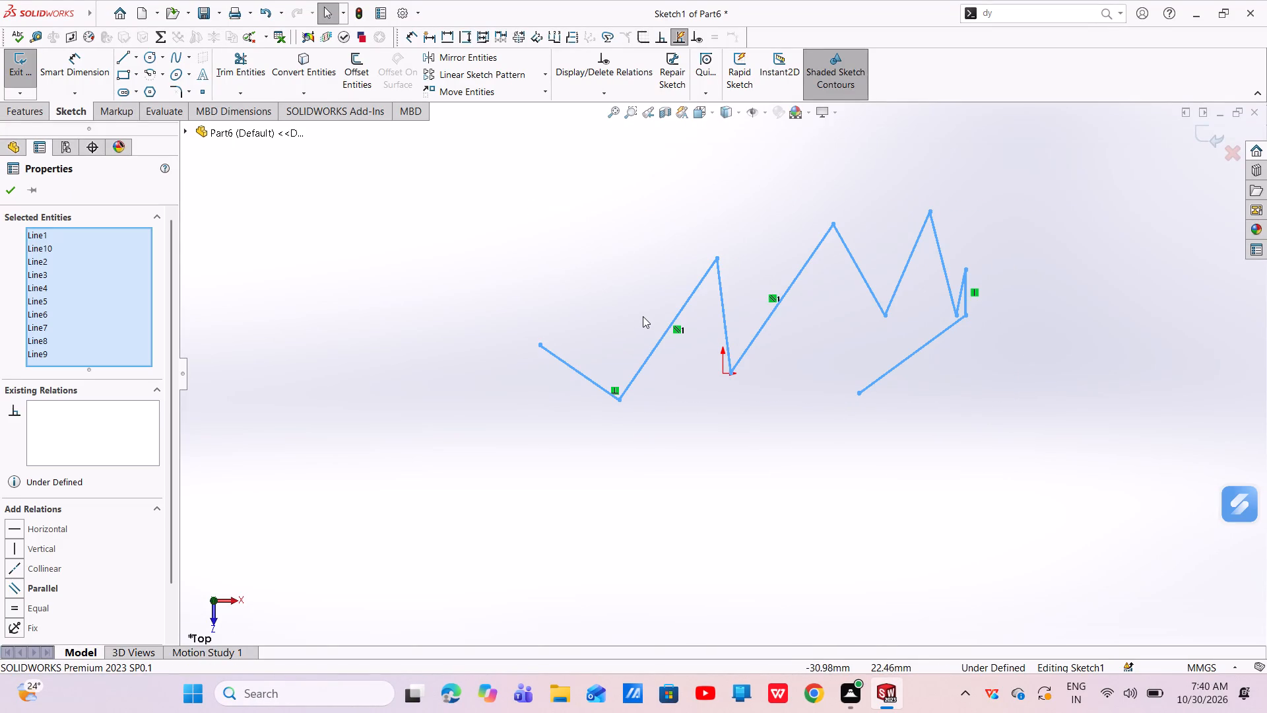
left_click(700, 494)
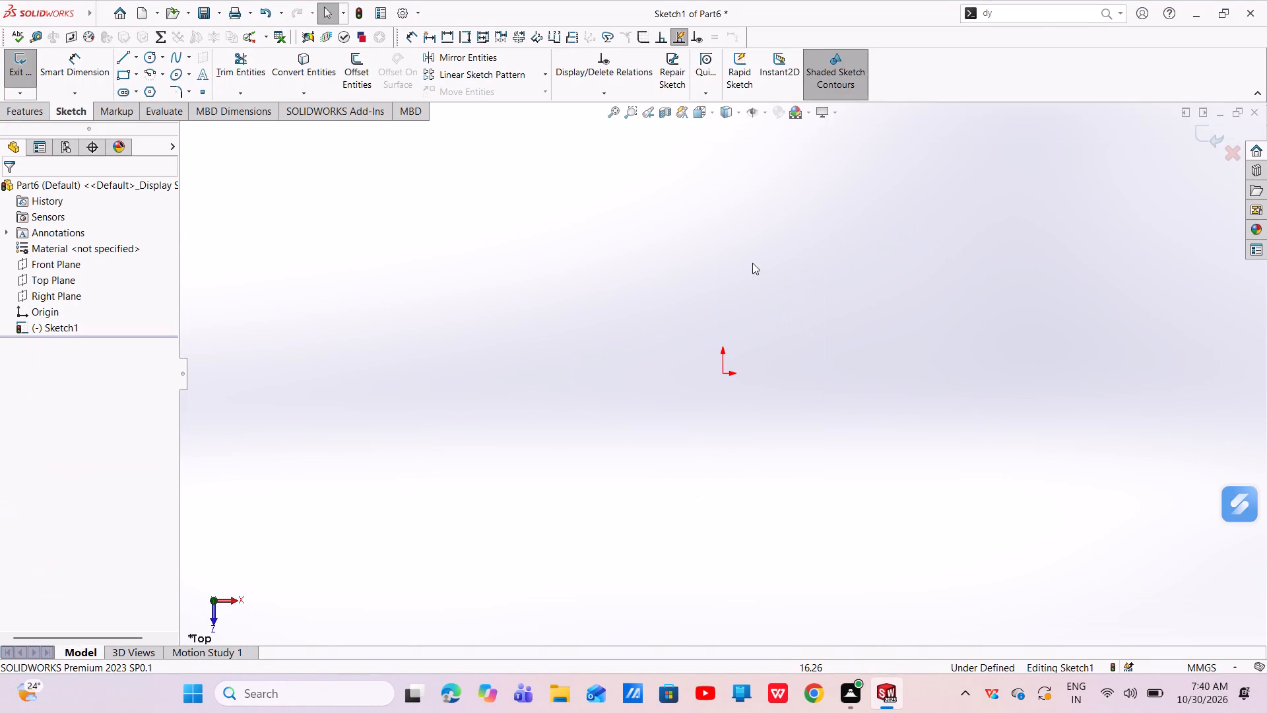
left_click(1233, 164)
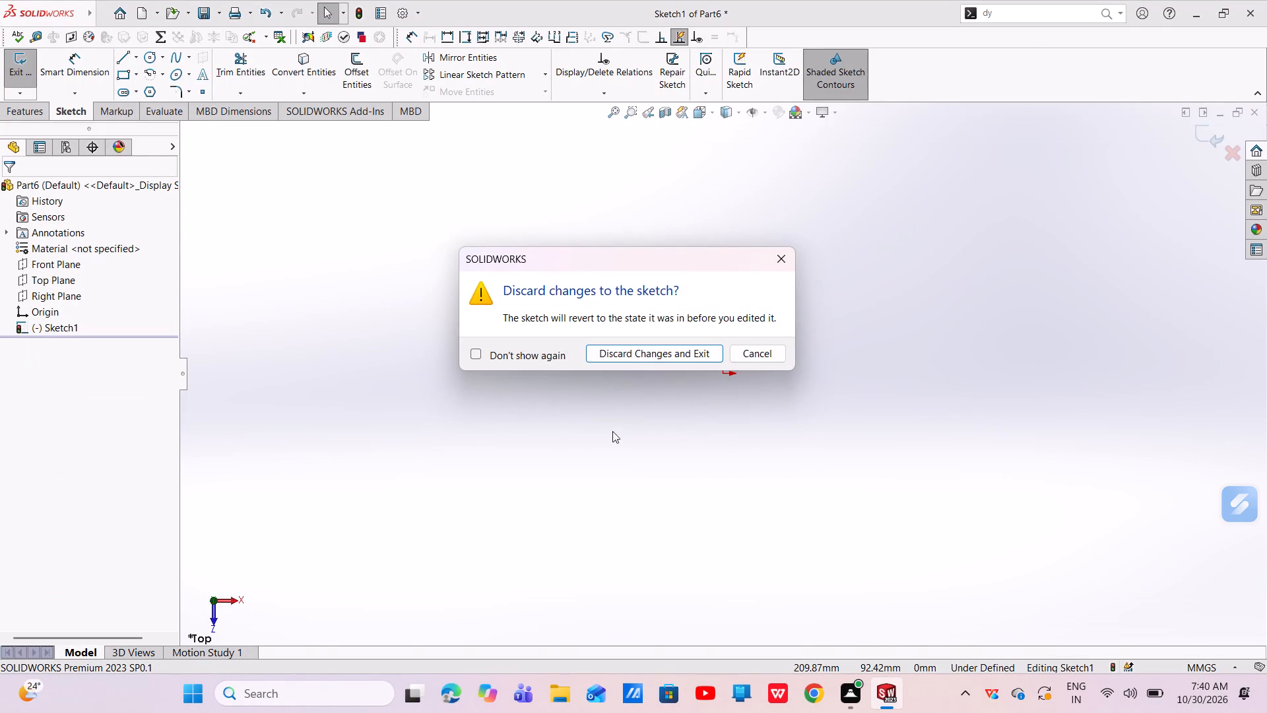
left_click(626, 355)
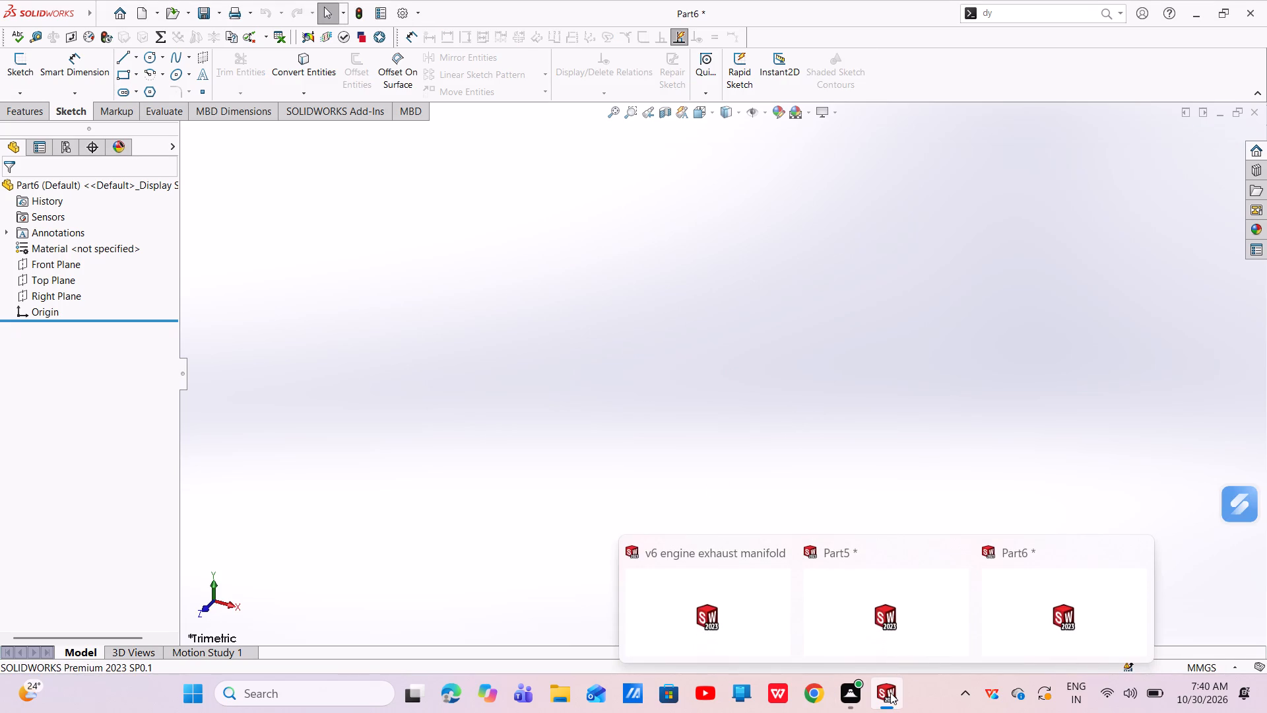
Switch to the open v6 engine exhaust manifold part to view it.
left_click(697, 590)
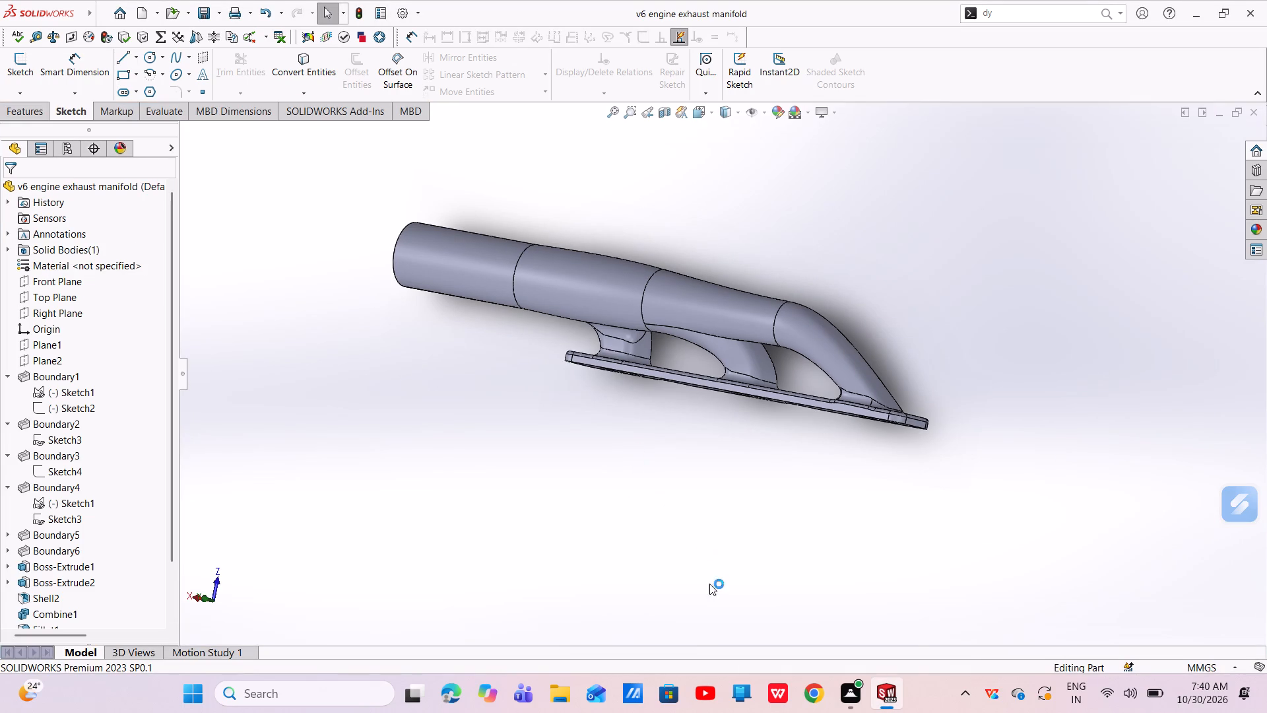
Switch to the open Part5 document.
left_click(883, 615)
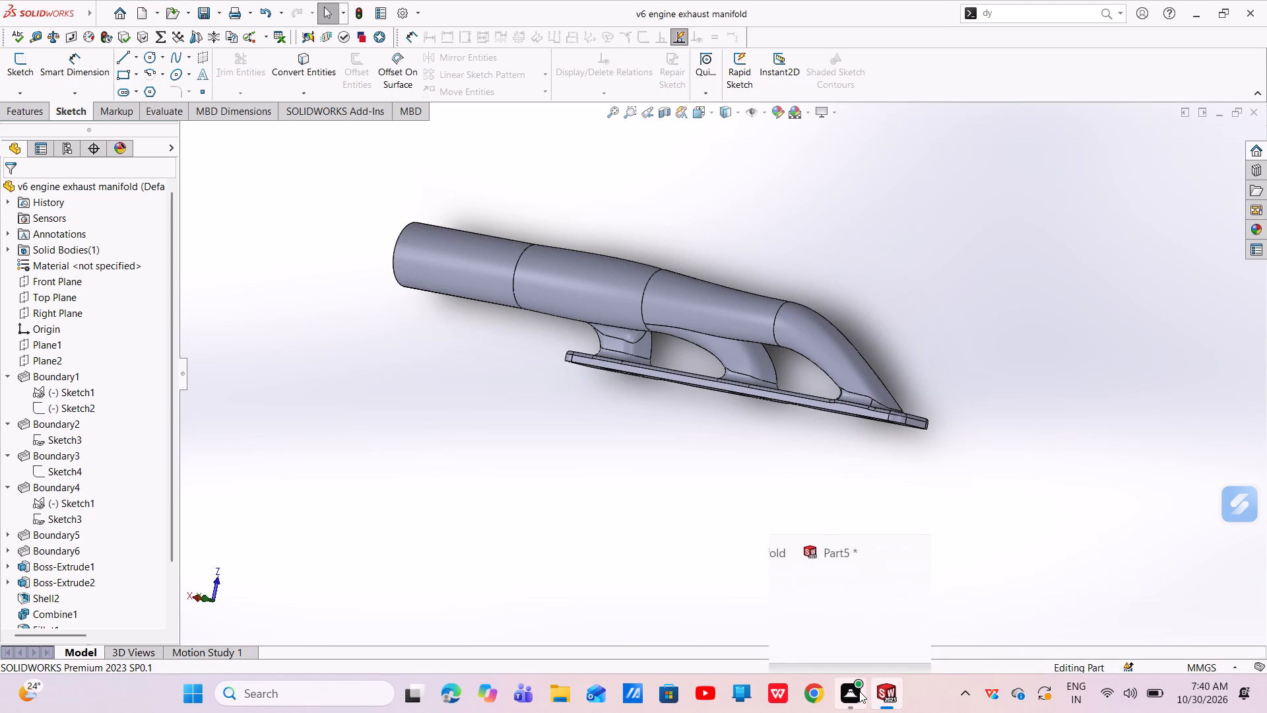
left_click(877, 615)
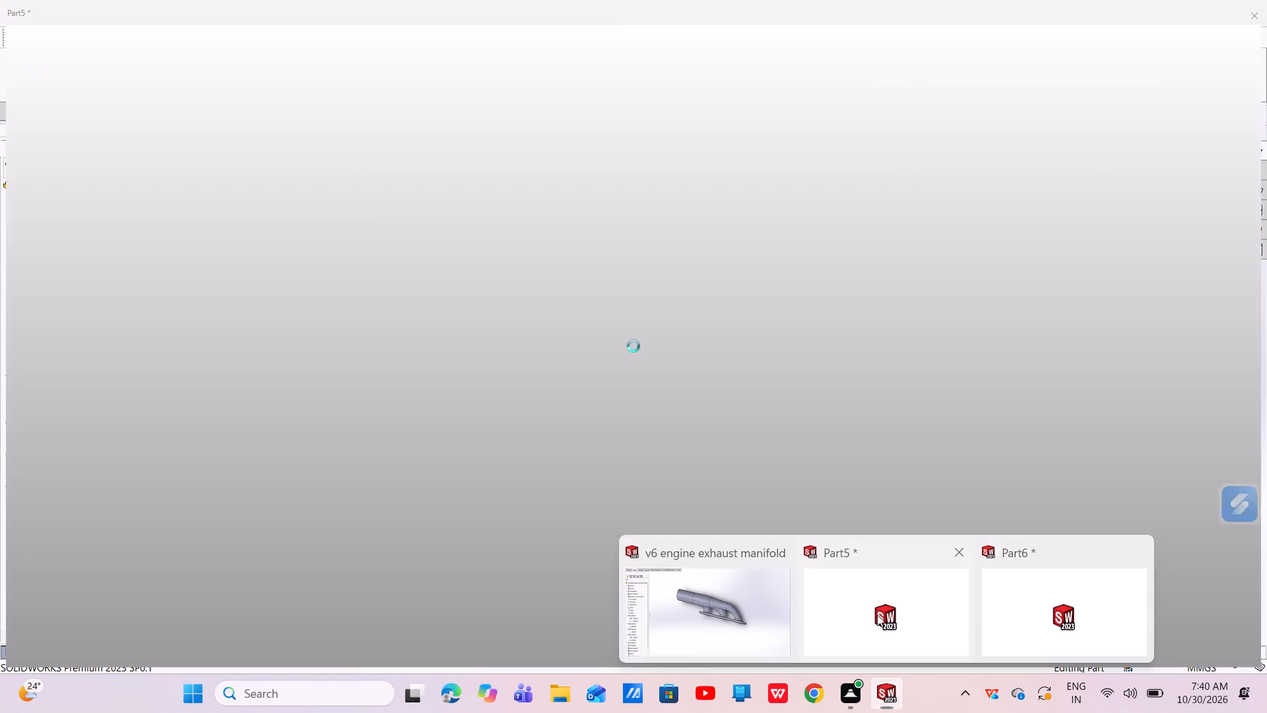
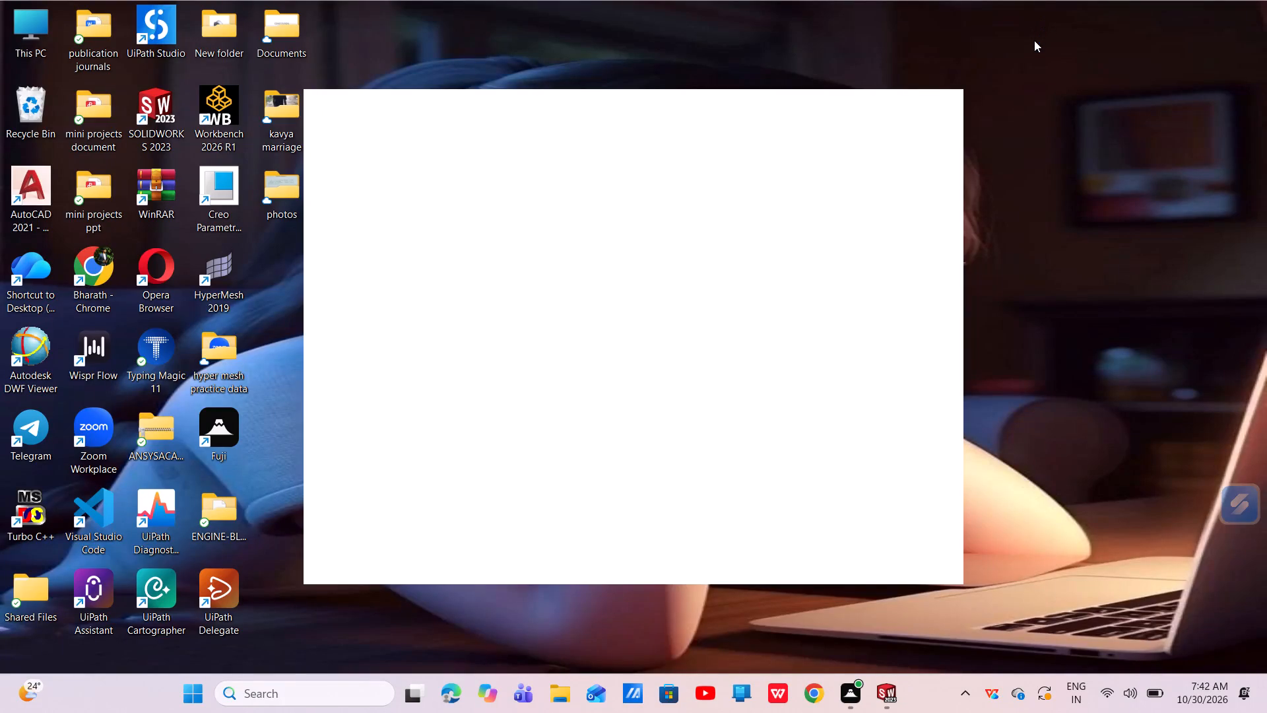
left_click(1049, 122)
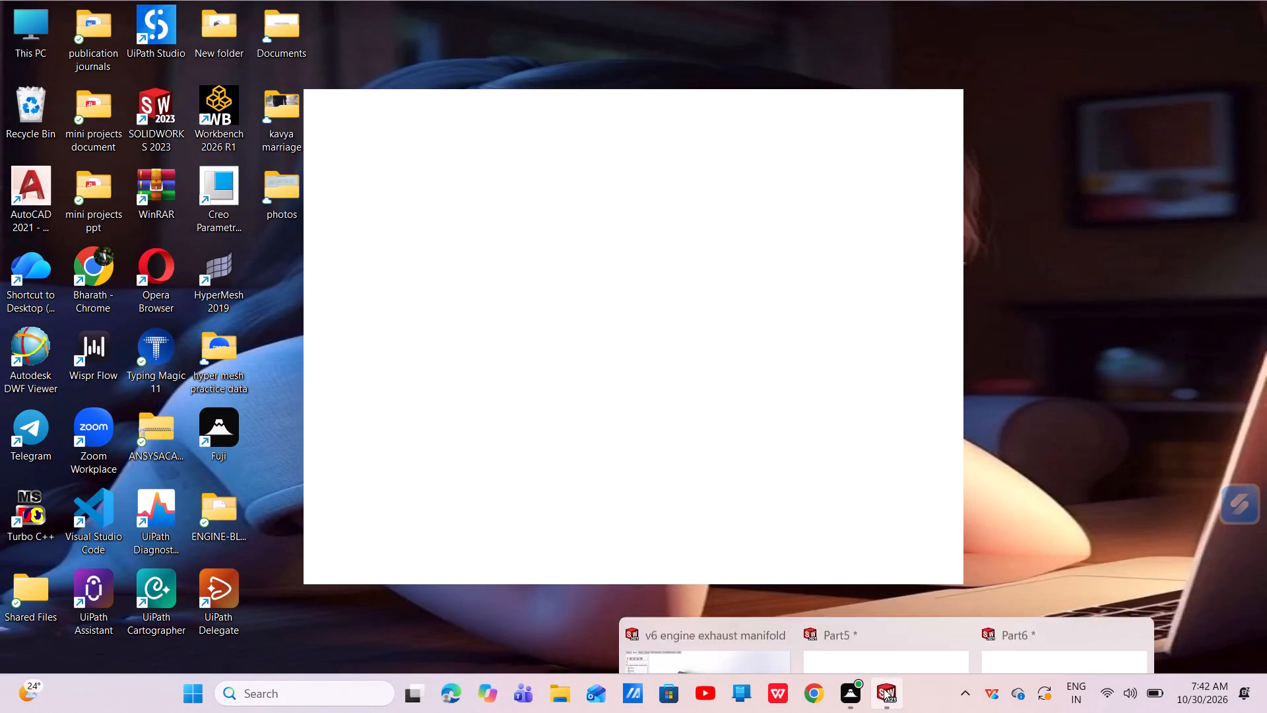
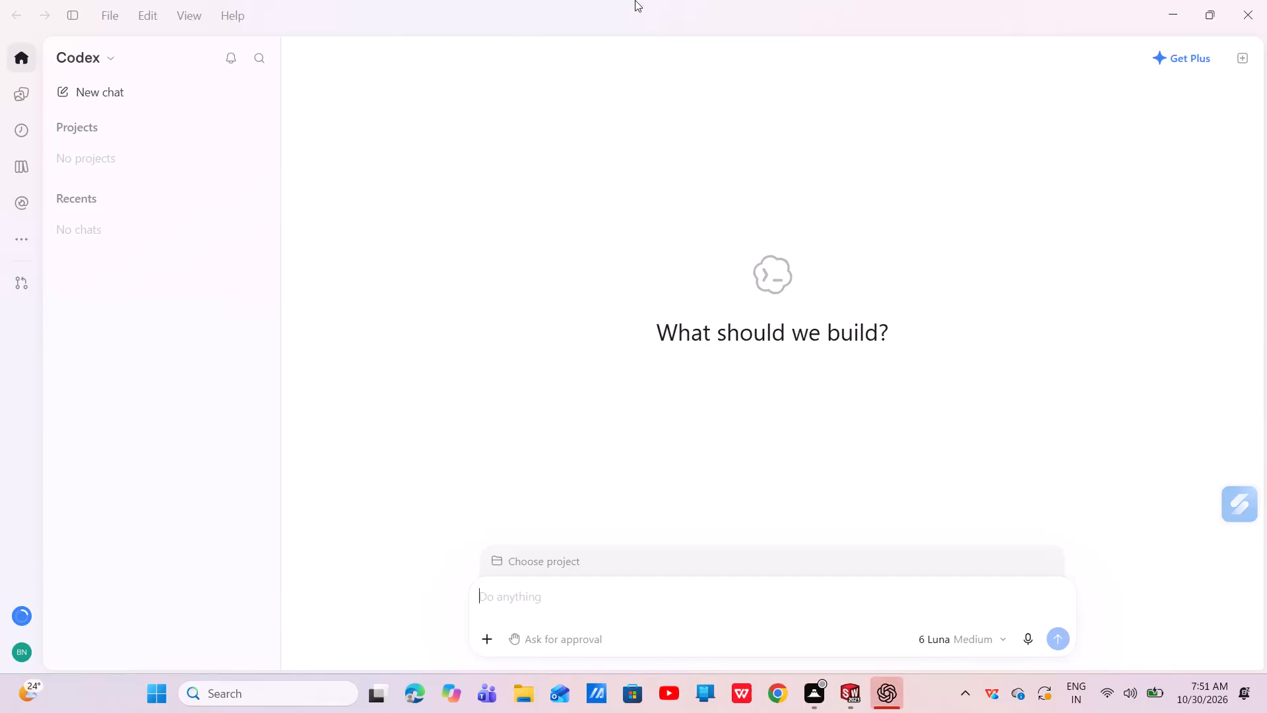
Close the Codex window and switch back to the Part5 document in SOLIDWORKS.
left_click(1266, 1)
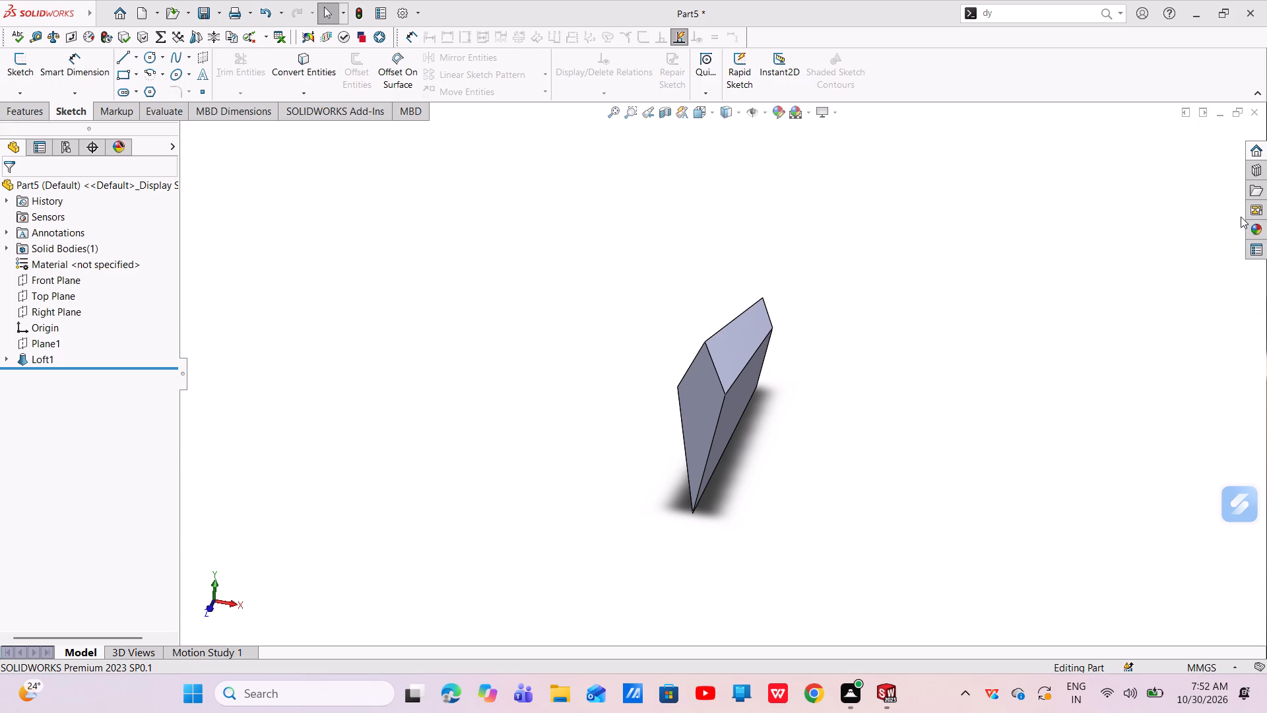
Examine the lofted body in Part5 from several angles.
middle_click_drag(856, 364, 1072, 411)
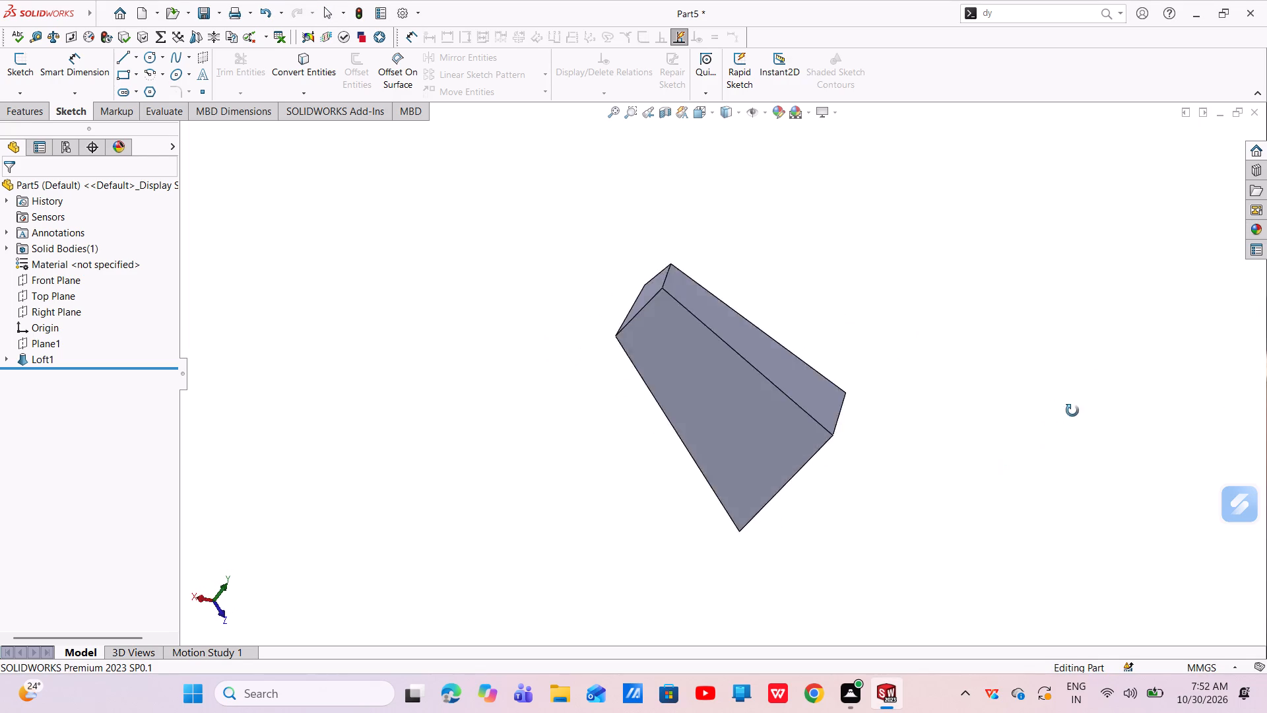
middle_click_drag(1072, 411, 1083, 495)
scroll(1083, 495, "up", 1)
scroll(872, 390, "up", 2)
middle_click_drag(680, 368, 670, 454)
scroll(777, 413, "down", 2)
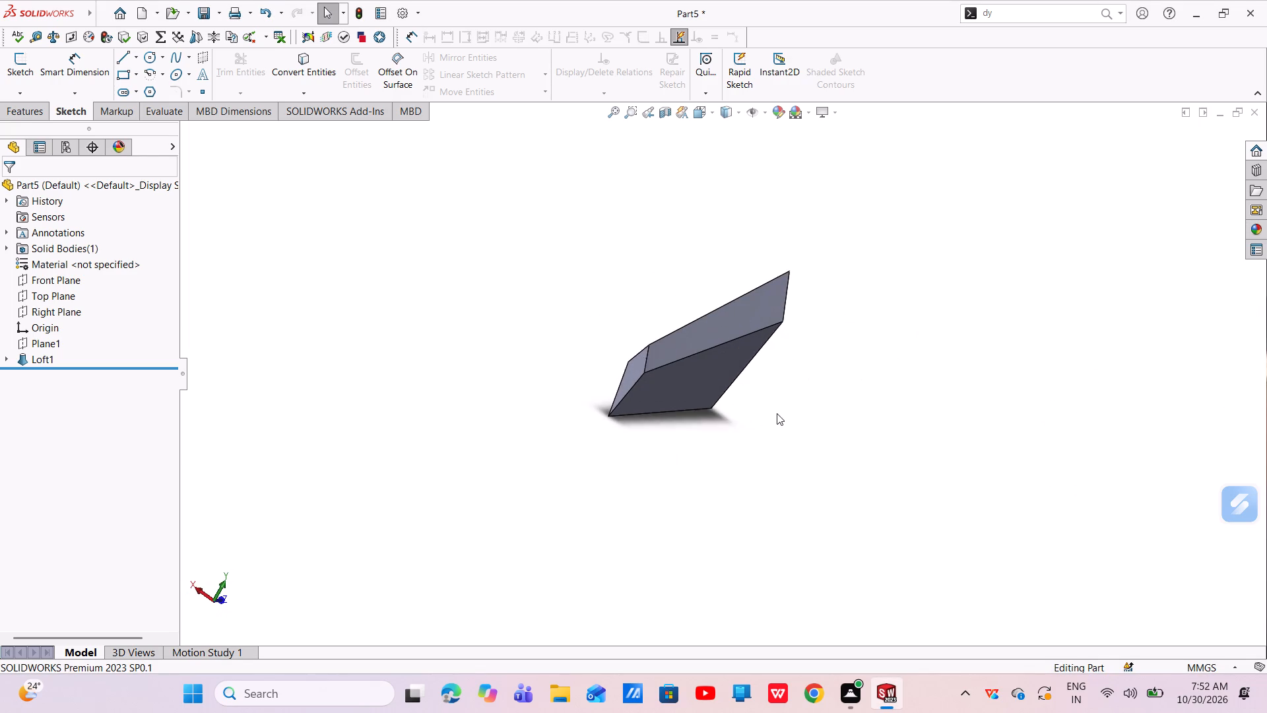
scroll(777, 413, "down", 1)
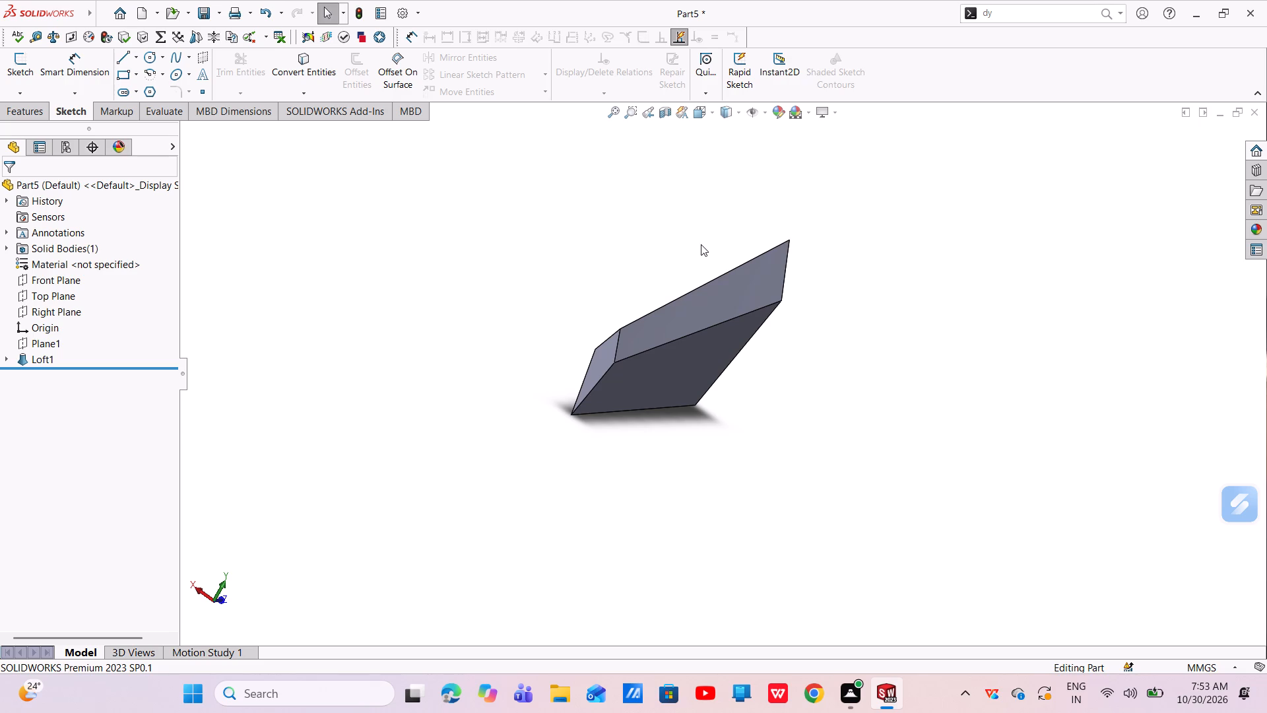
Start a circular pattern using the long sharp edge of the lofted body as the rotation axis.
left_click(11, 109)
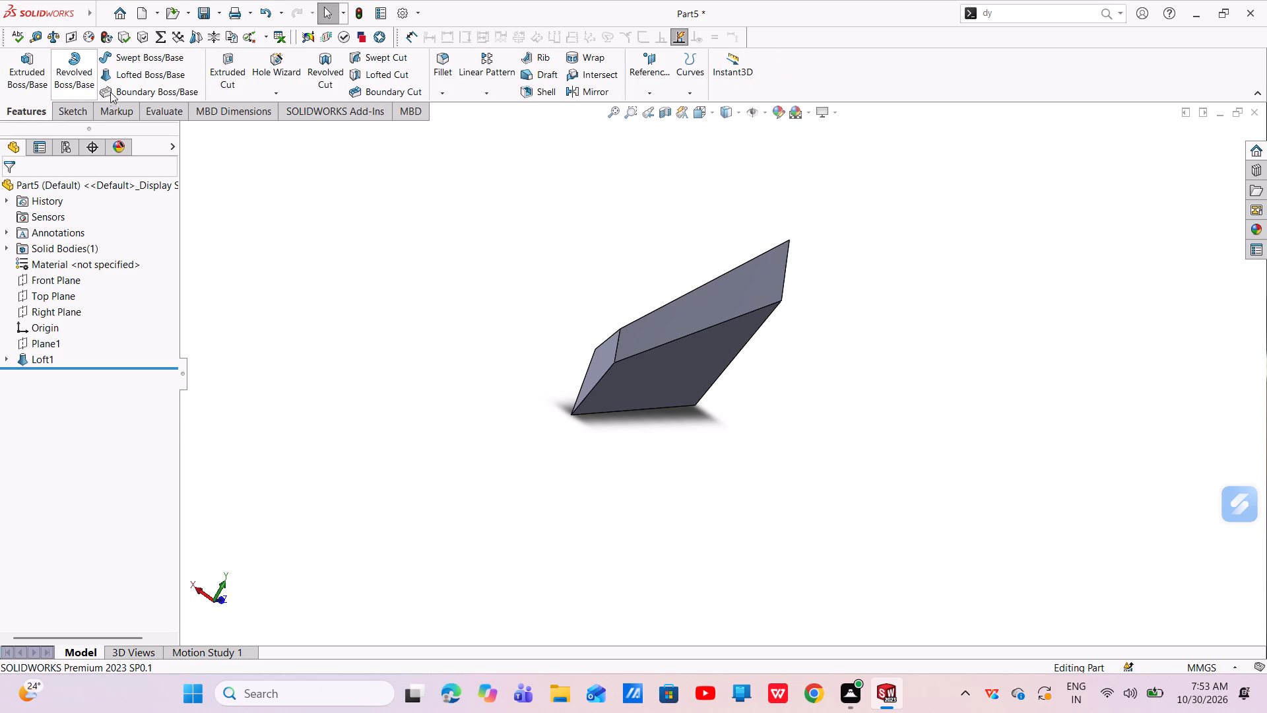
left_click(496, 94)
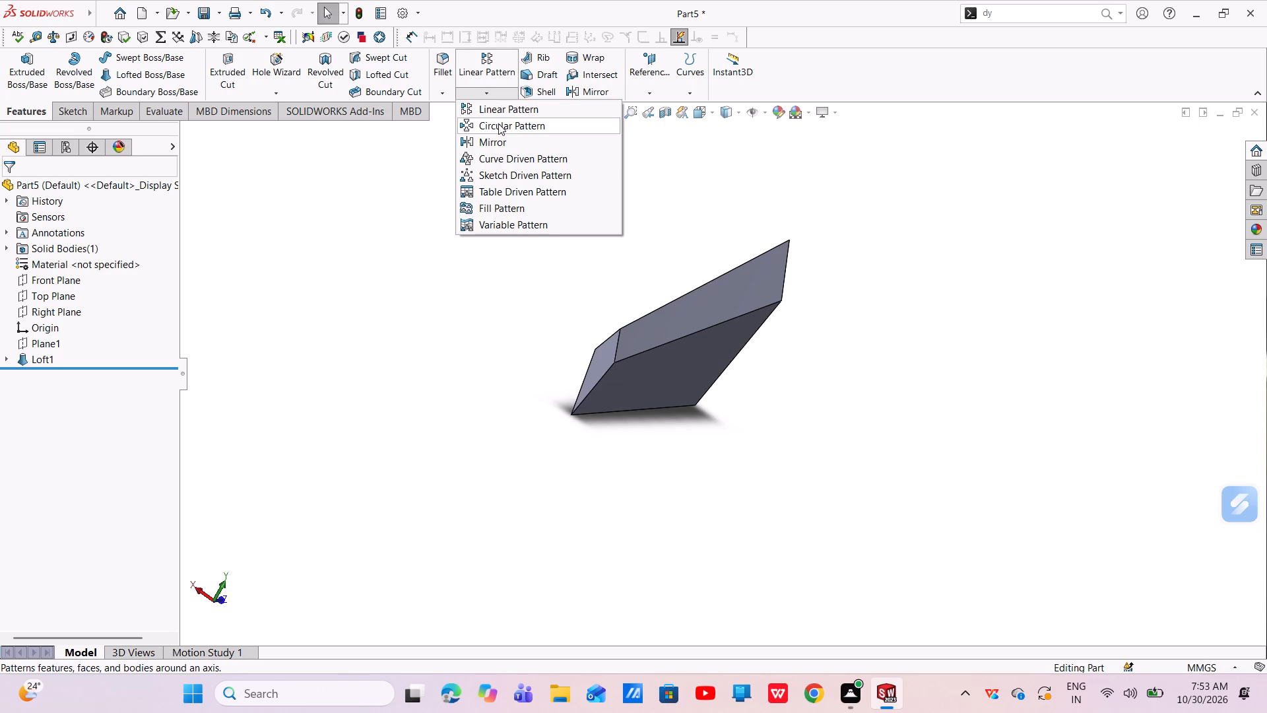
left_click(498, 124)
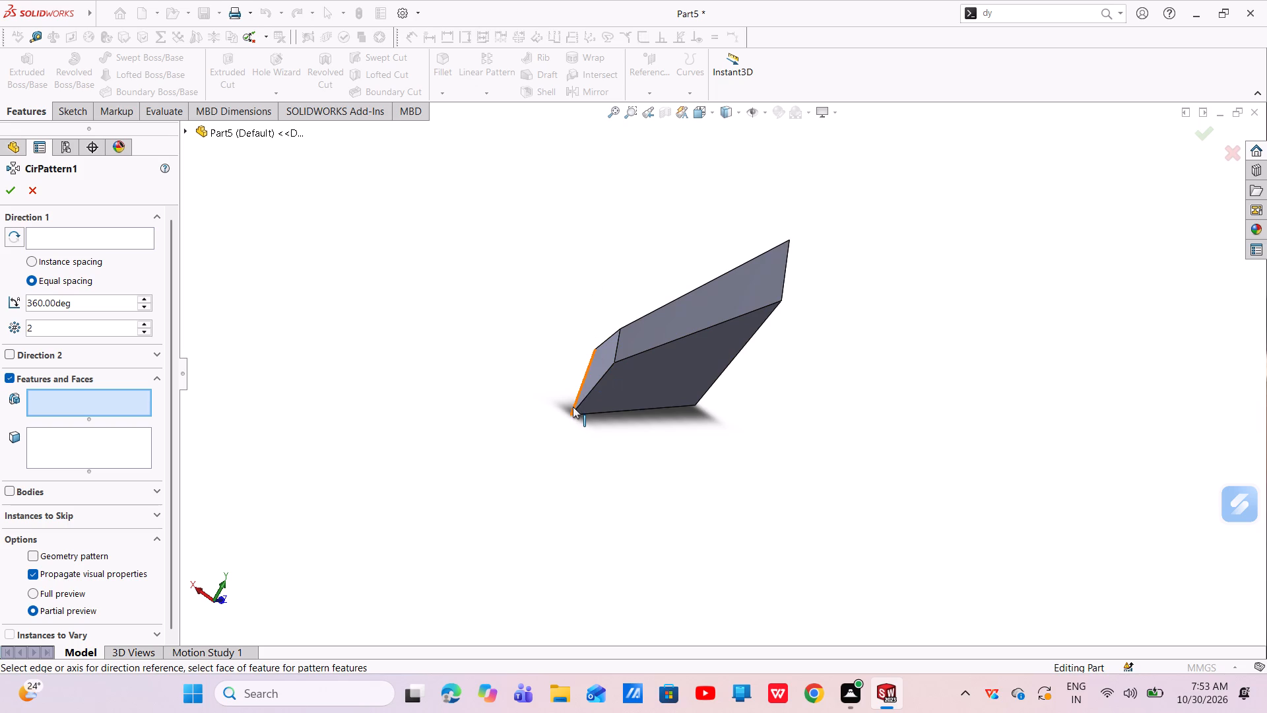
middle_click_drag(573, 406, 648, 292)
scroll(648, 292, "up", 1)
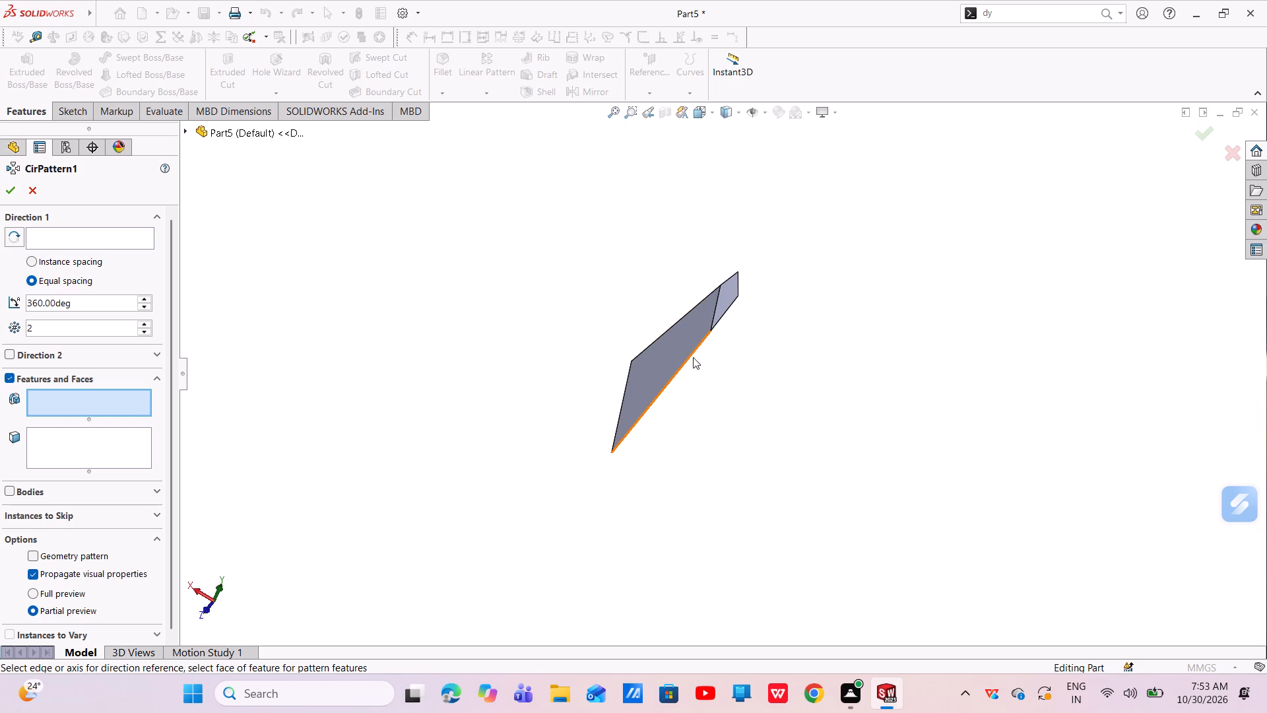
left_click(694, 351)
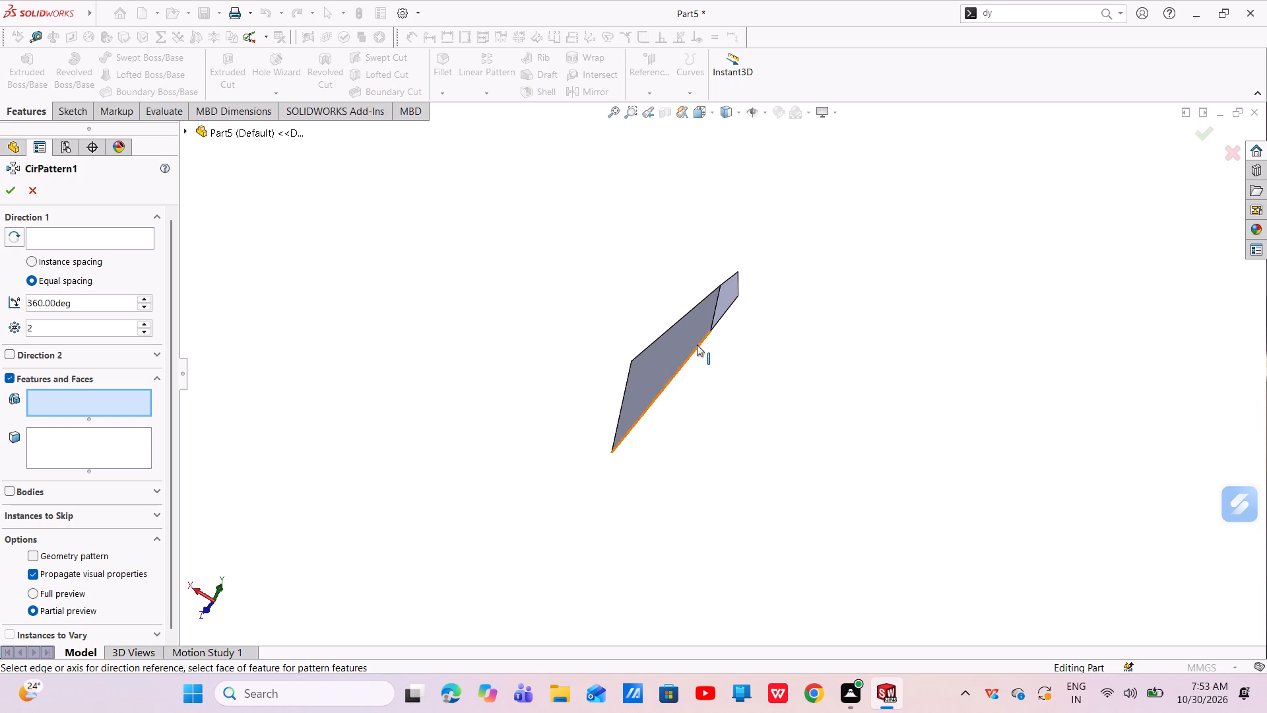
left_click(701, 345)
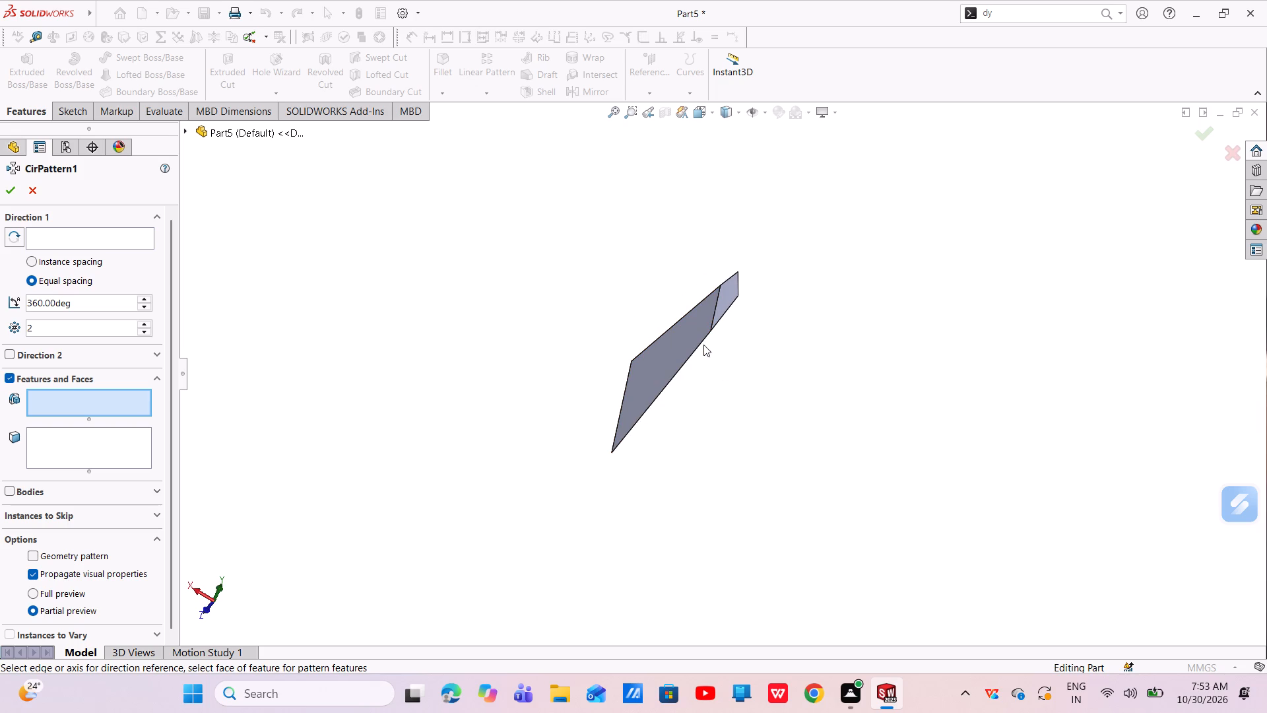
left_click(106, 233)
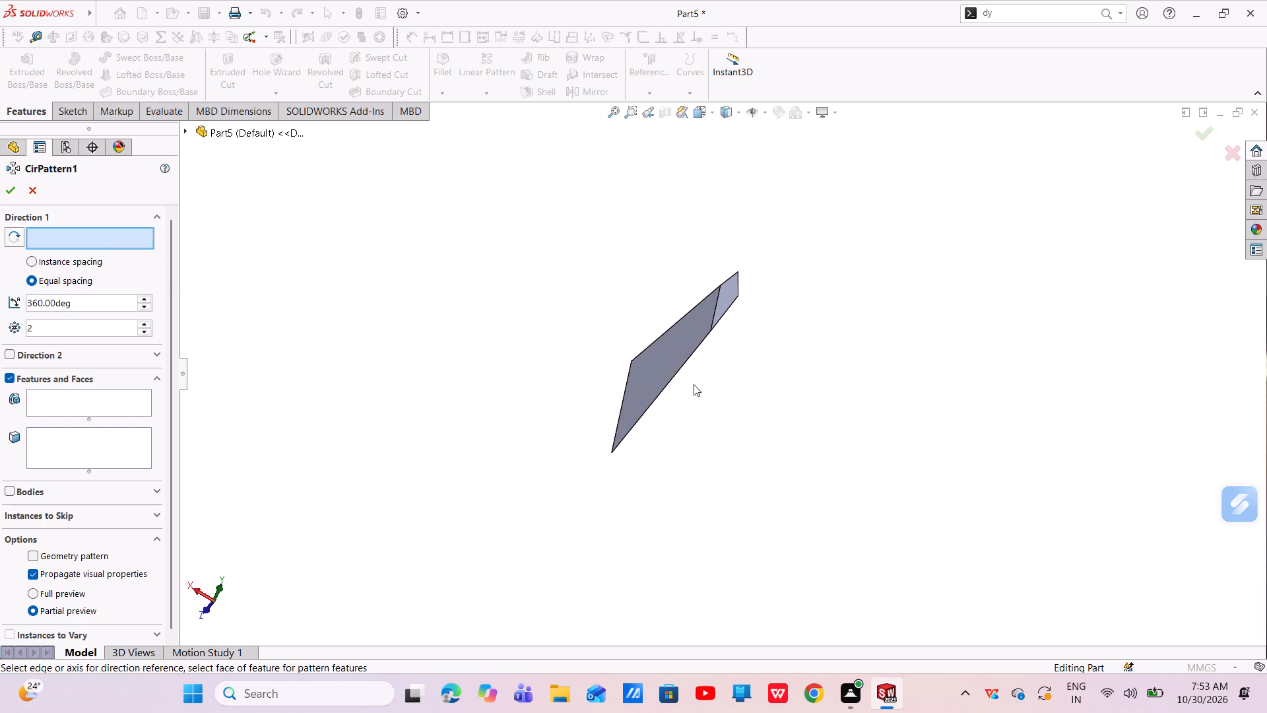
left_click(692, 355)
middle_click_drag(759, 309, 718, 427)
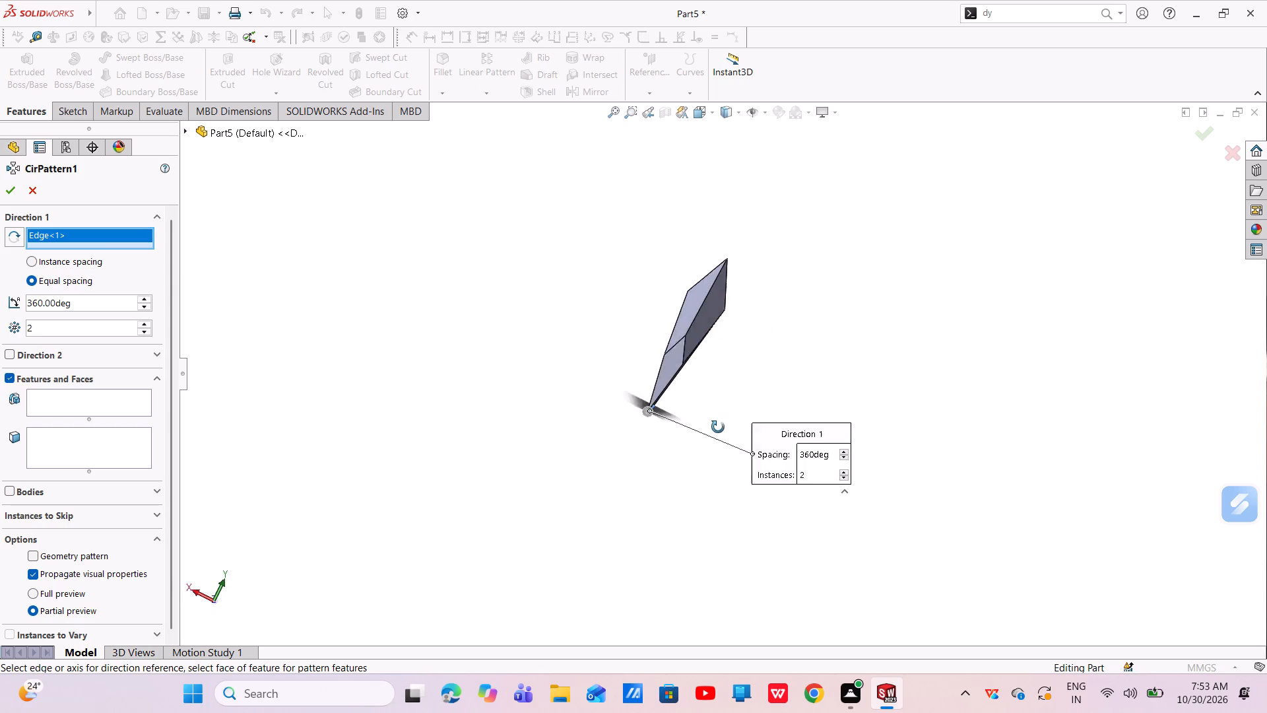
middle_click_drag(718, 427, 692, 463)
scroll(713, 370, "up", 1)
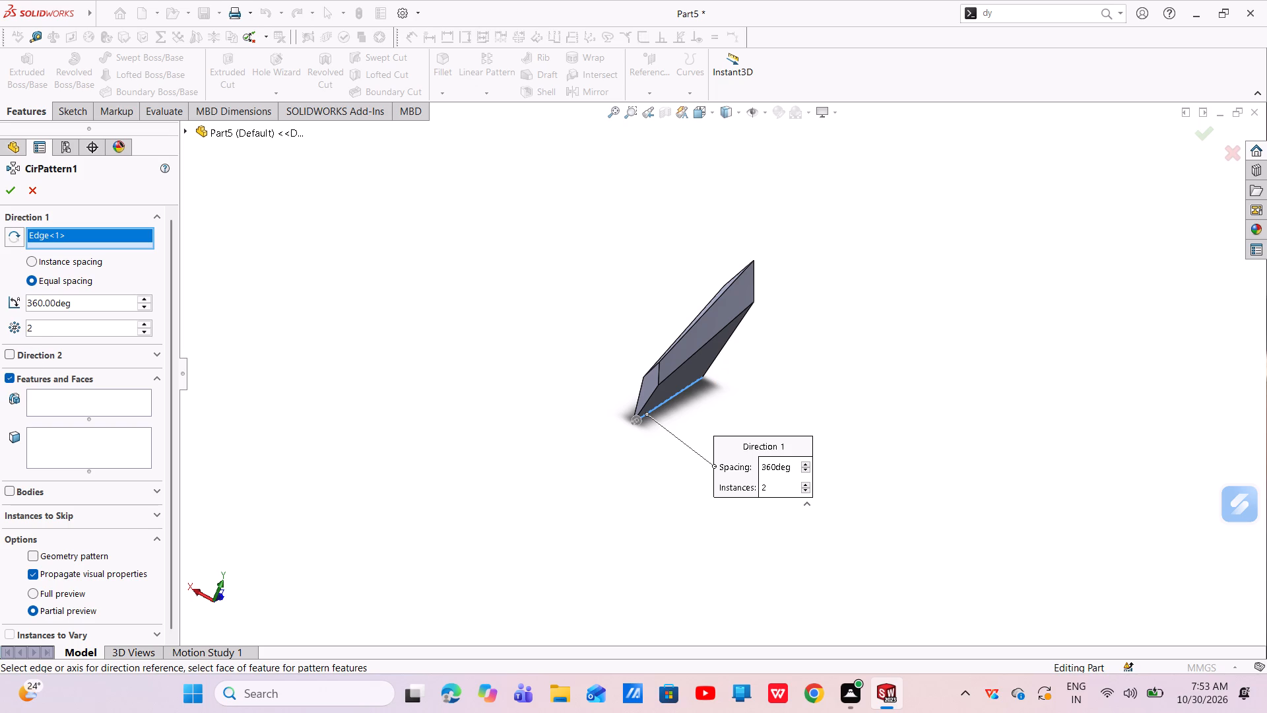
Choose Loft1 as the feature to pattern, with 2 equally spaced instances over 360 degrees.
left_click_drag(32, 331, 0, 327)
key("BackSpace")
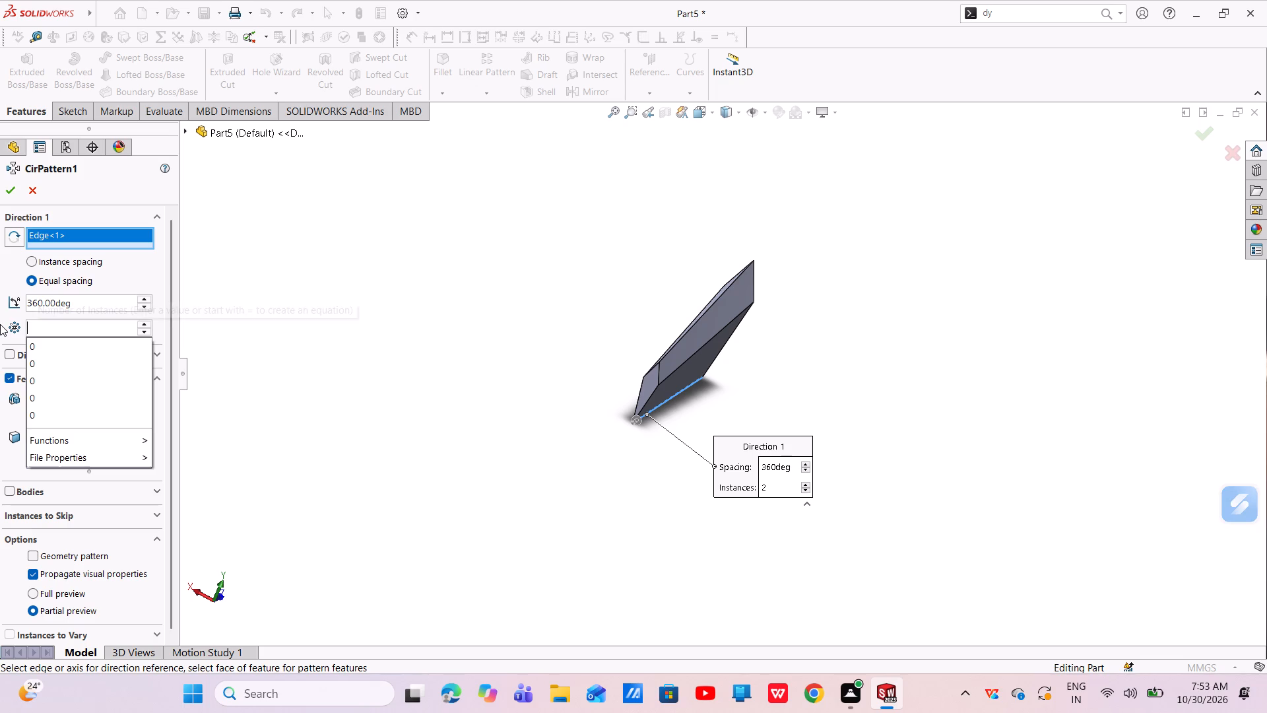
key("2")
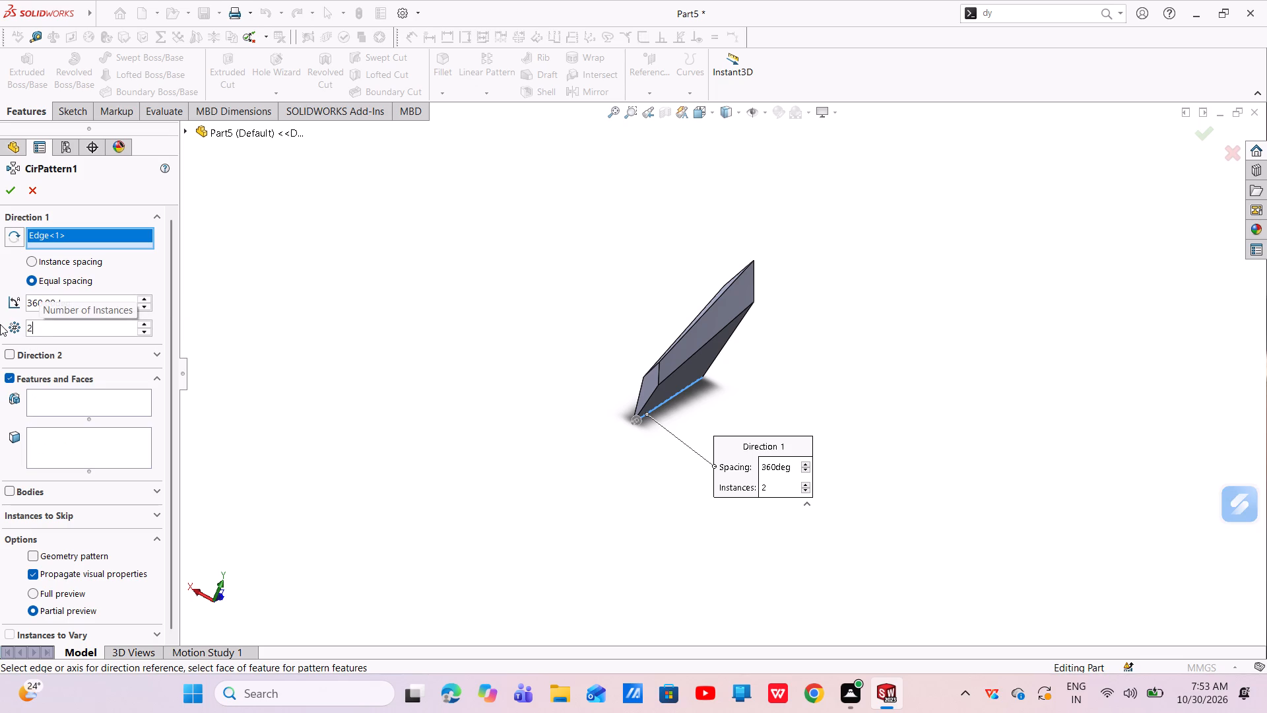
key("Return")
left_click(63, 403)
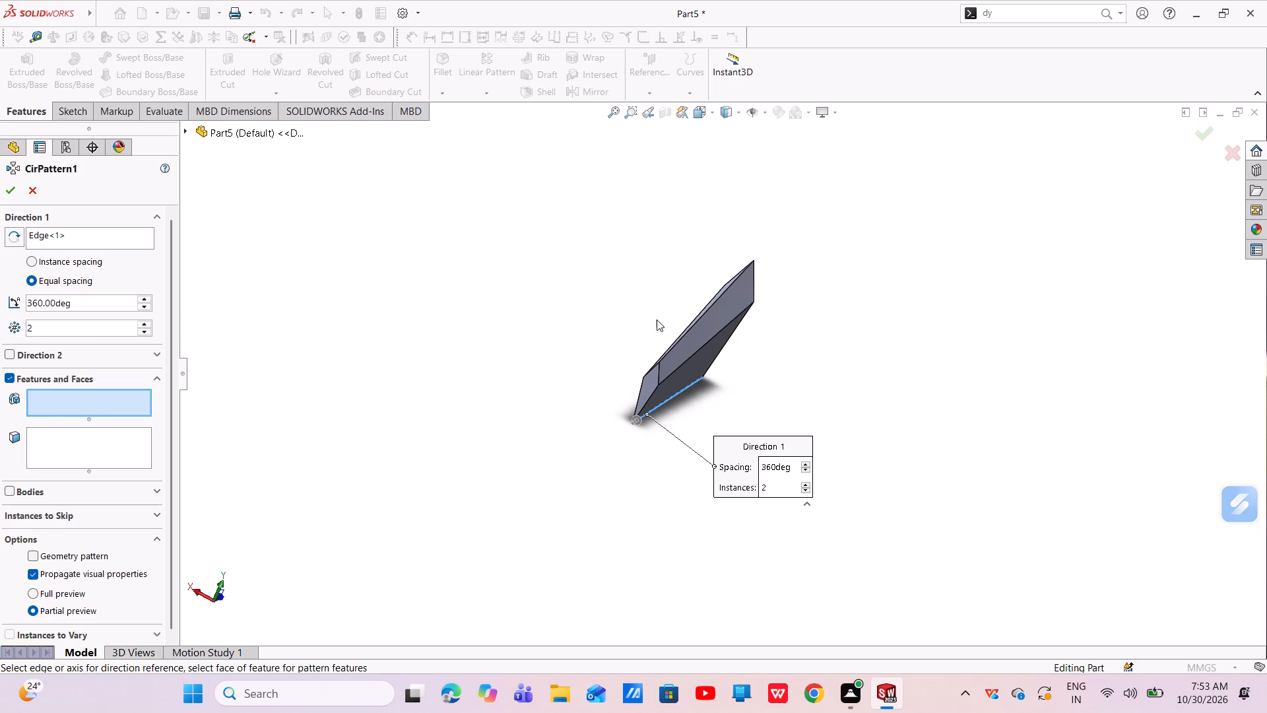
left_click(708, 322)
middle_click_drag(711, 372, 771, 378)
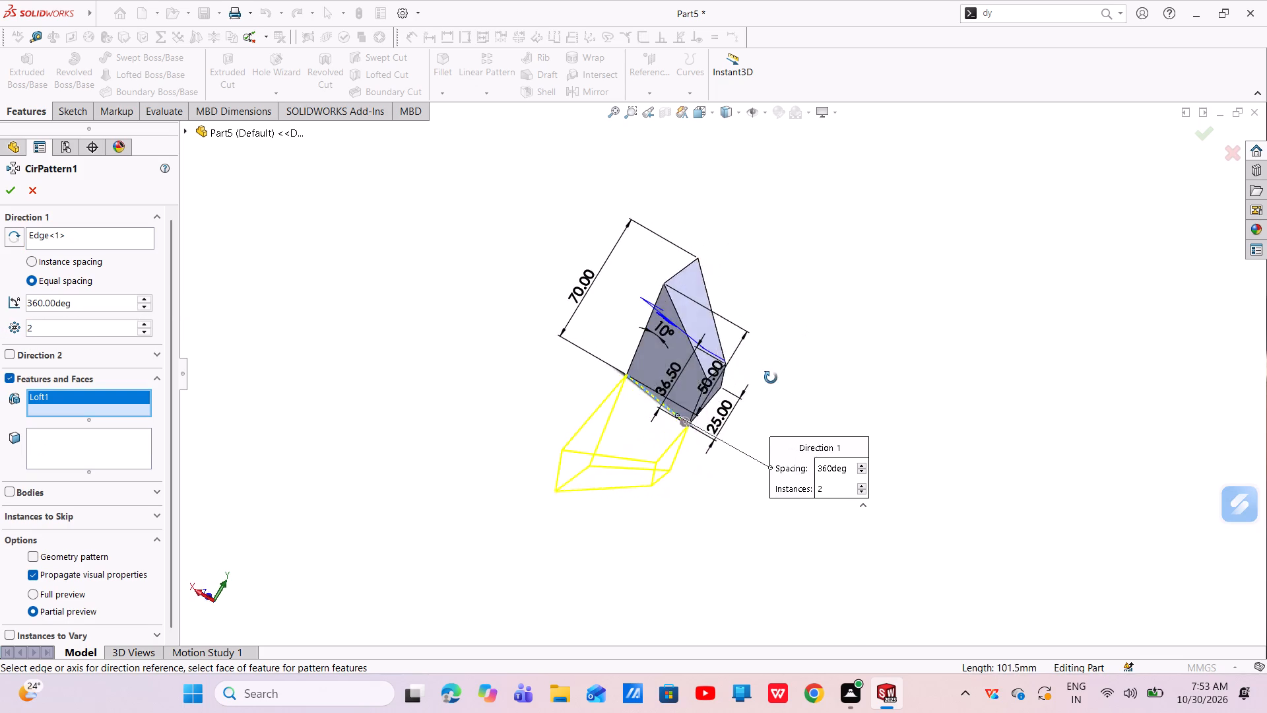
middle_click_drag(771, 378, 732, 319)
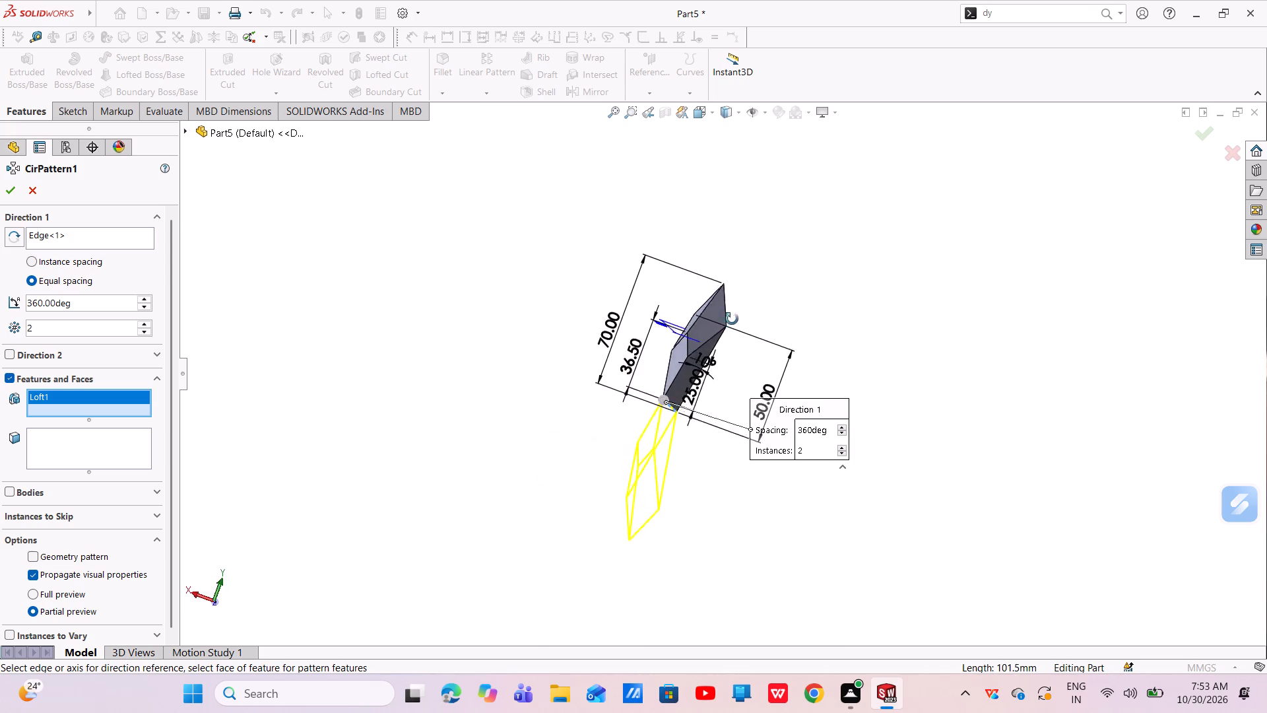
middle_click_drag(732, 319, 735, 117)
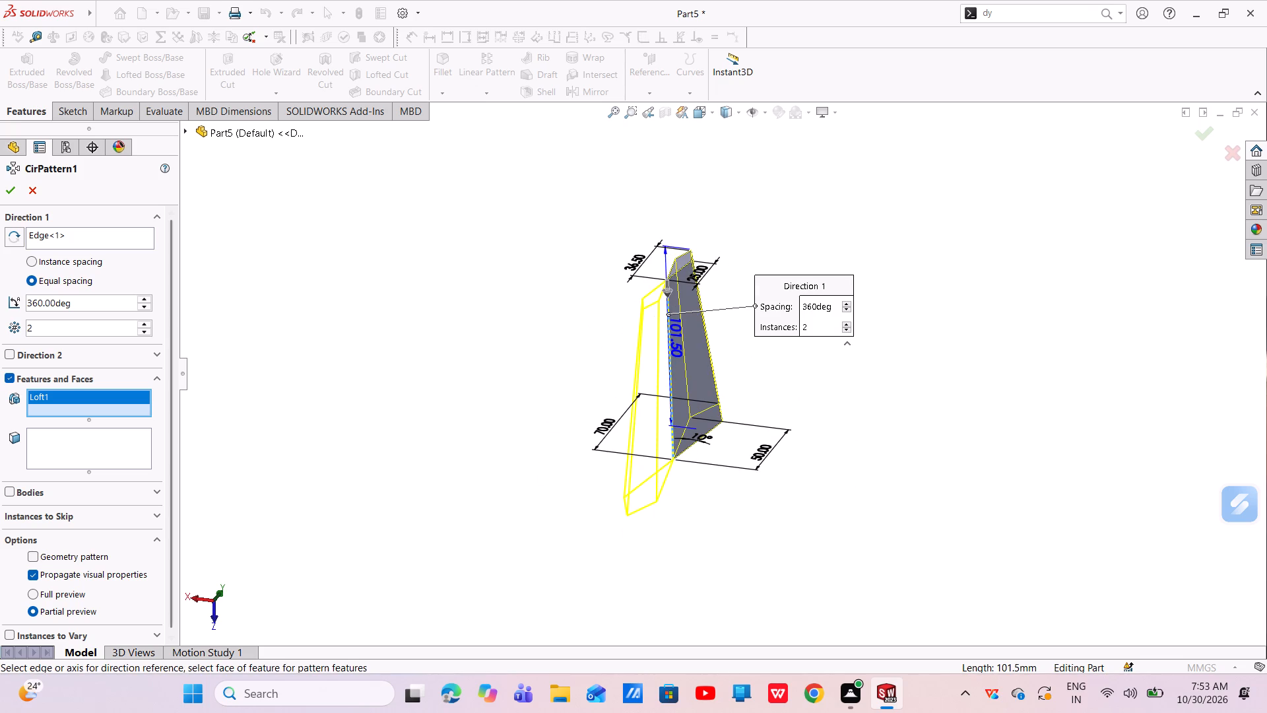
Raise the circular pattern of Loft1 to 18 equally spaced instances and create it.
left_click(51, 322)
left_click(147, 327)
left_click(149, 327)
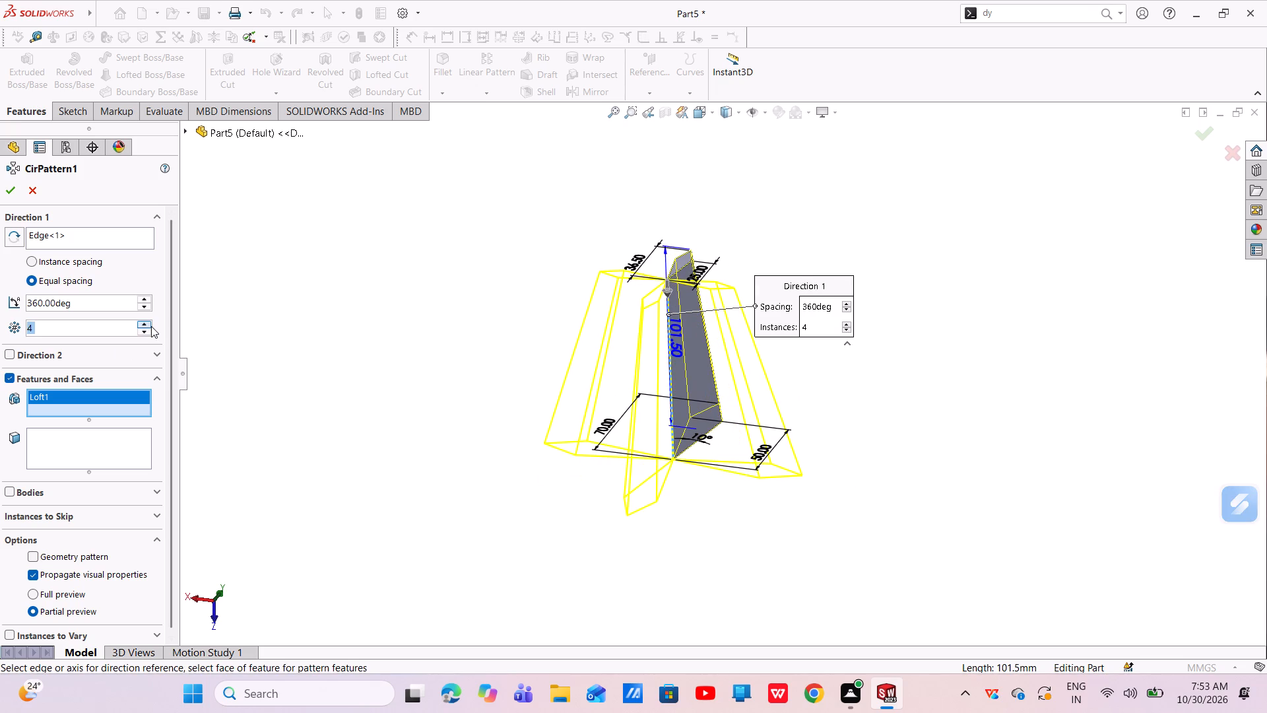
left_click(152, 326)
left_click(143, 323)
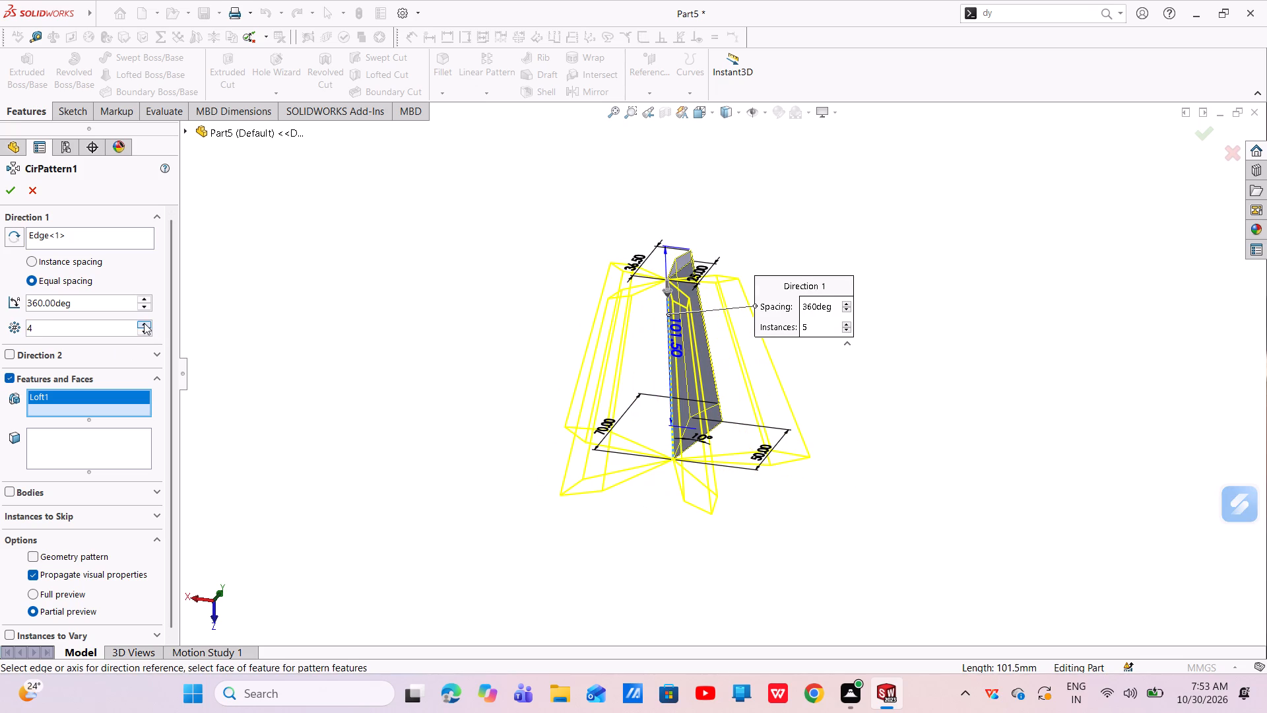
left_click(145, 323)
triple_click(148, 324)
triple_click(148, 324)
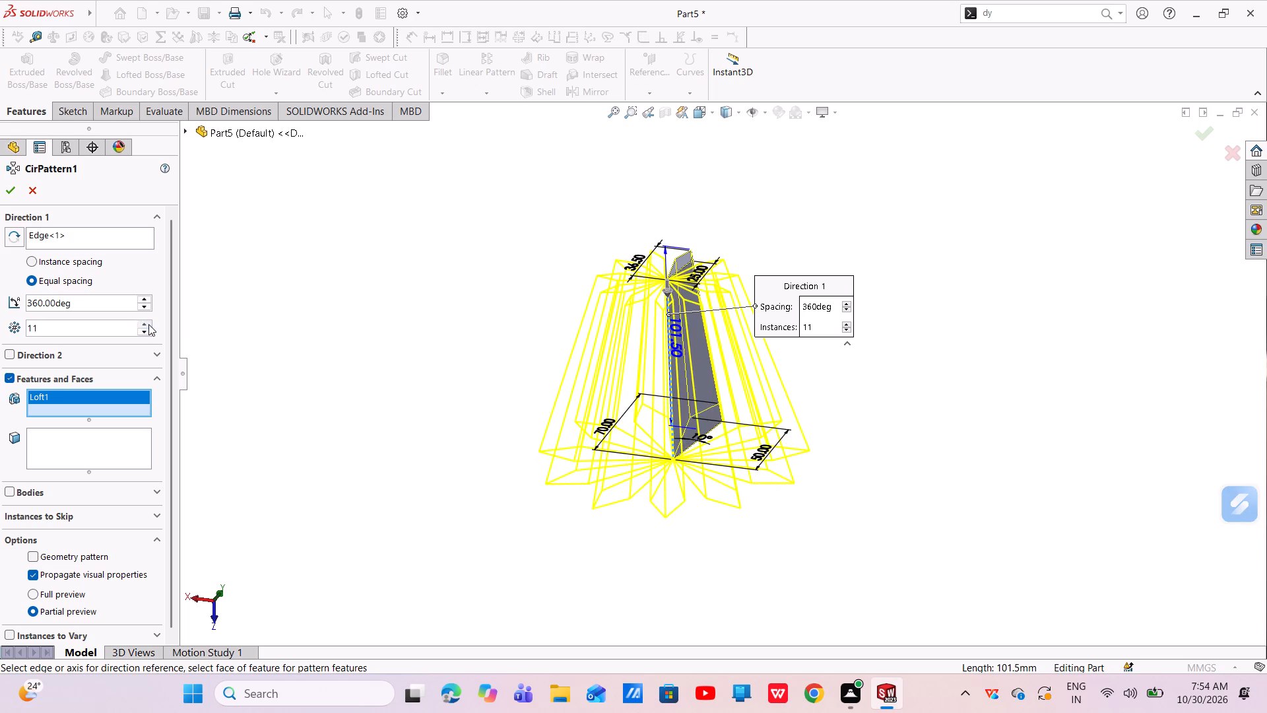
triple_click(148, 324)
double_click(148, 324)
triple_click(148, 323)
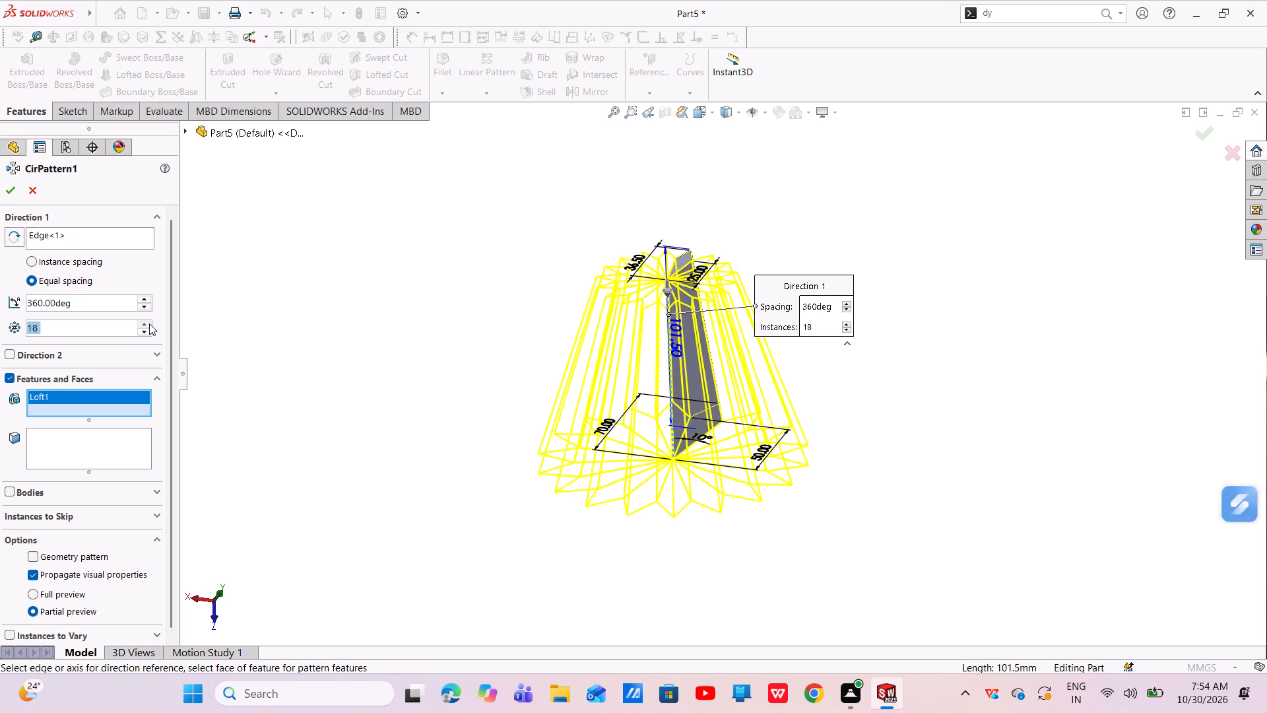
triple_click(149, 323)
double_click(149, 323)
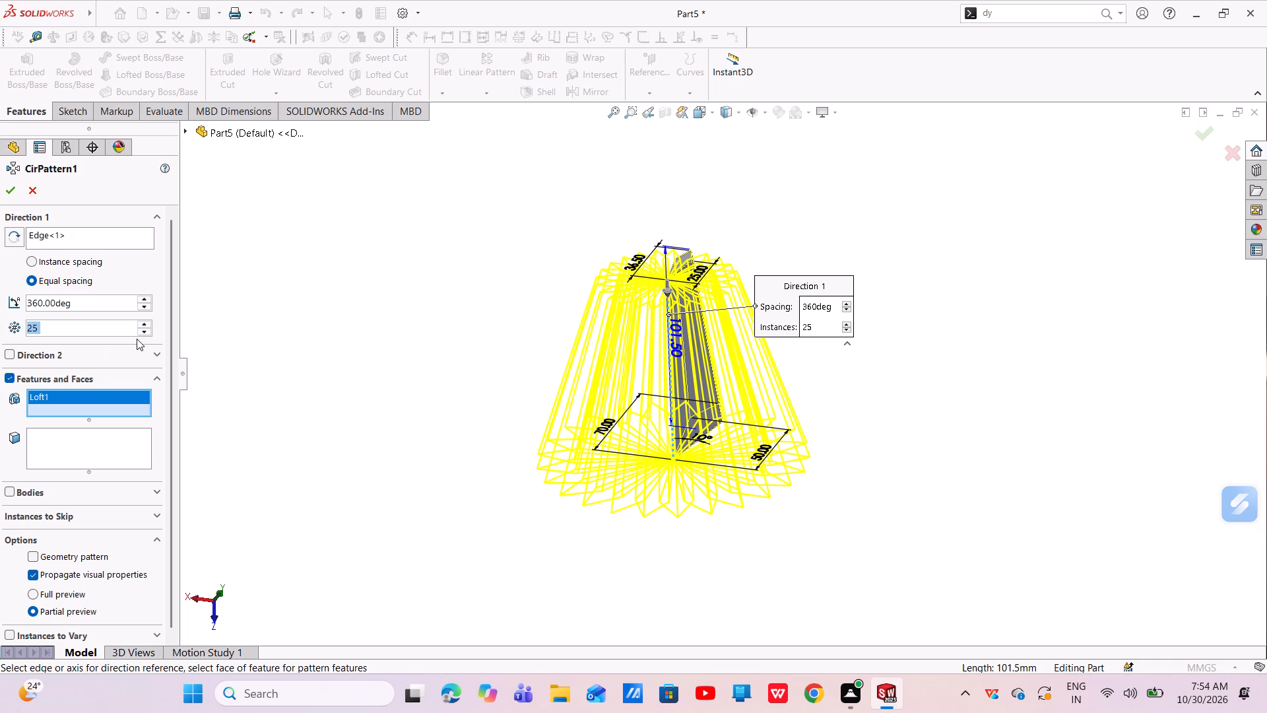
triple_click(145, 333)
double_click(145, 333)
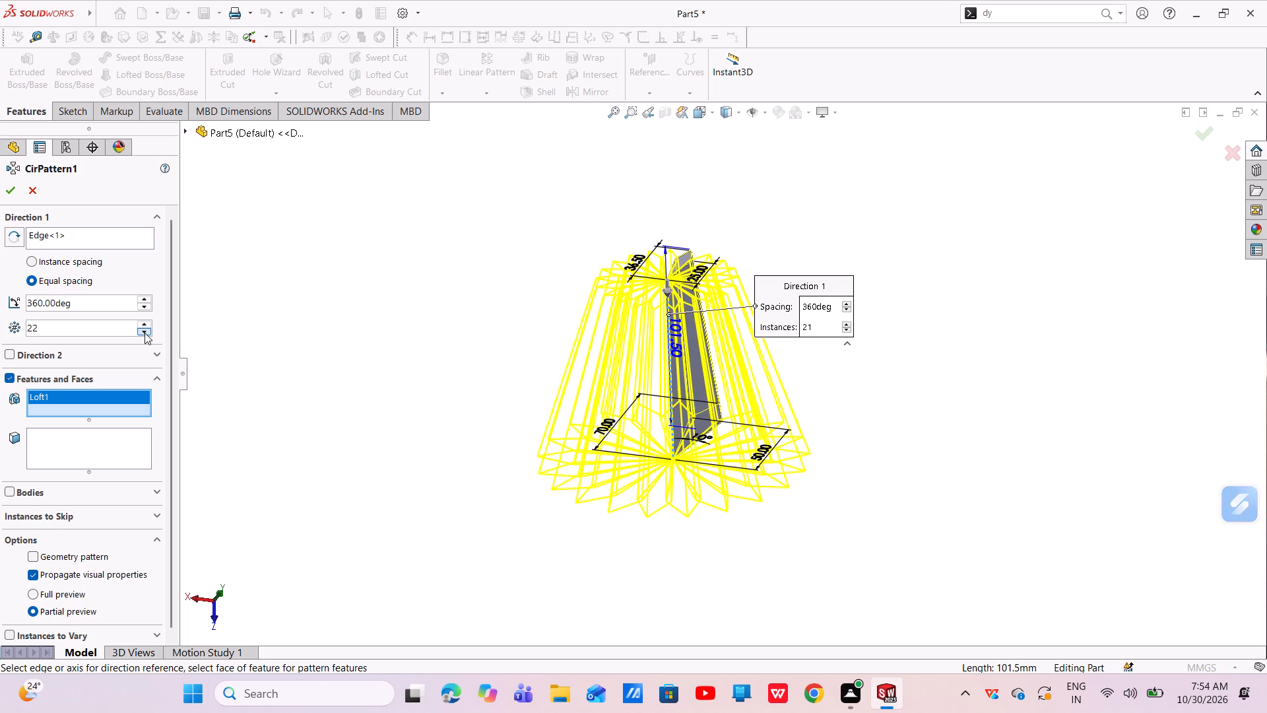
double_click(145, 333)
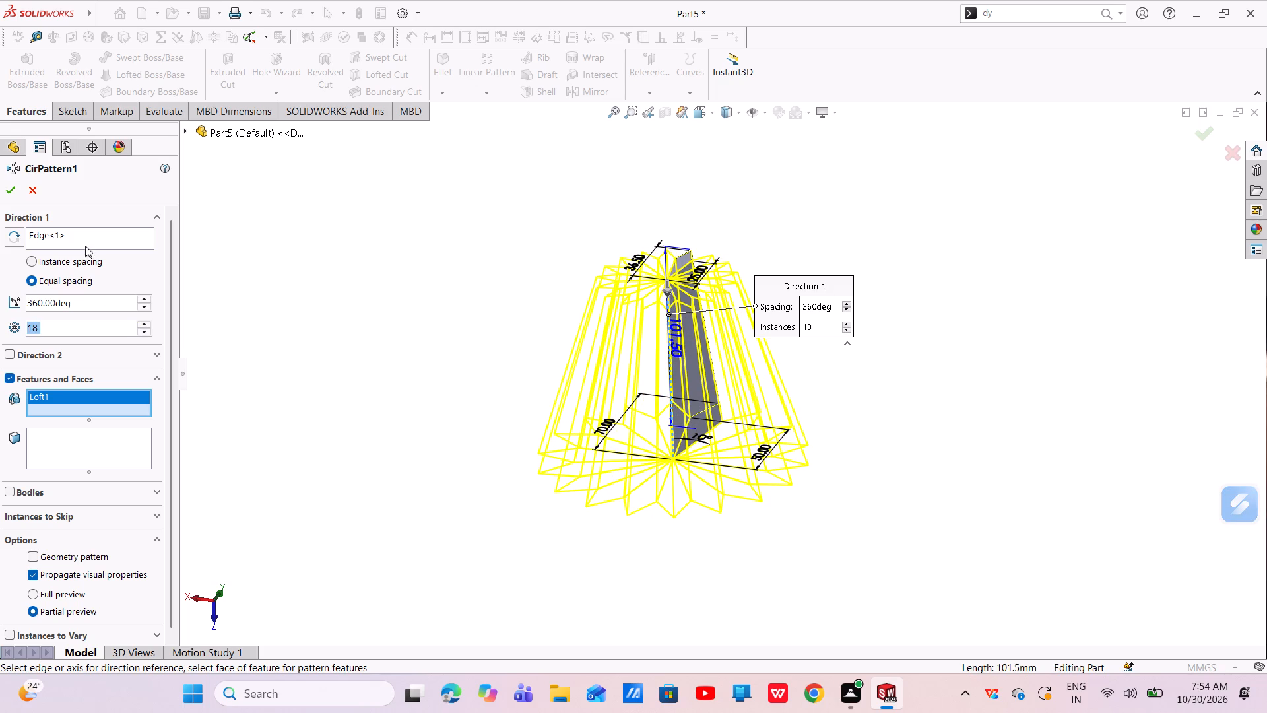
left_click(6, 192)
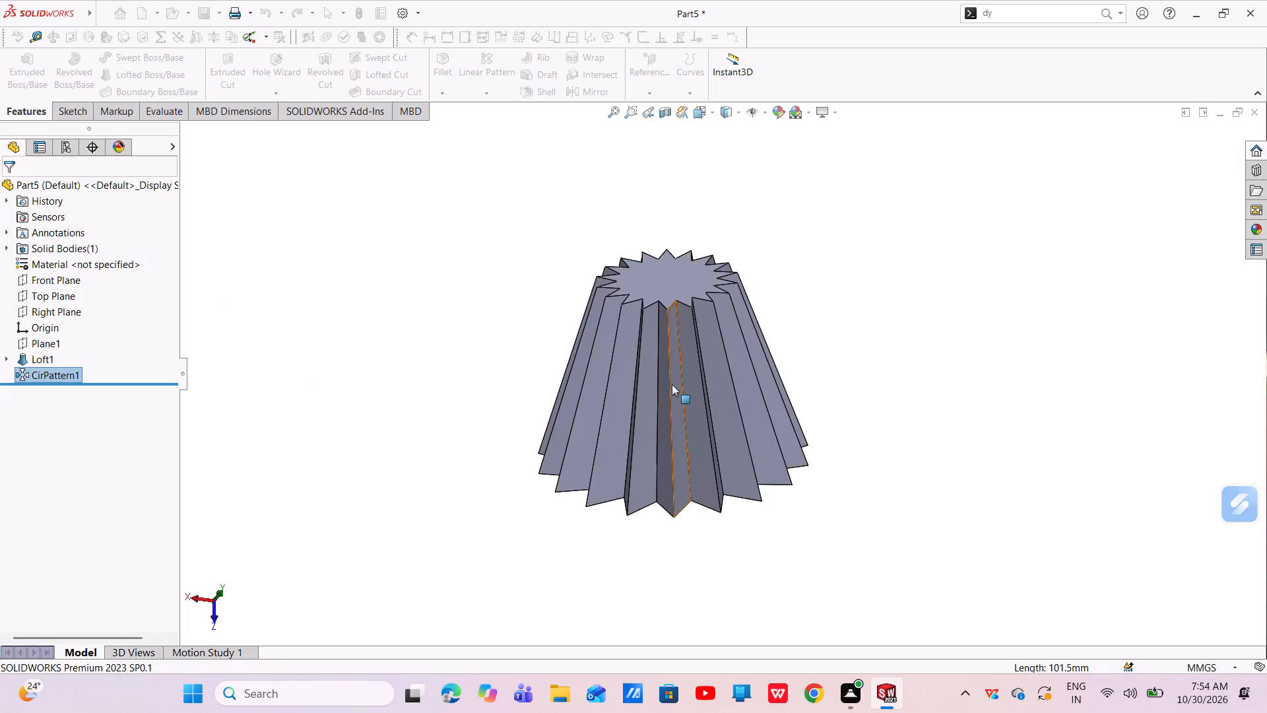
Shell the patterned body outward with 1 mm thickness and preview shown, removing both the small and large star-shaped end faces.
scroll(670, 372, "down", 4)
scroll(670, 372, "up", 4)
middle_click_drag(669, 375, 771, 415)
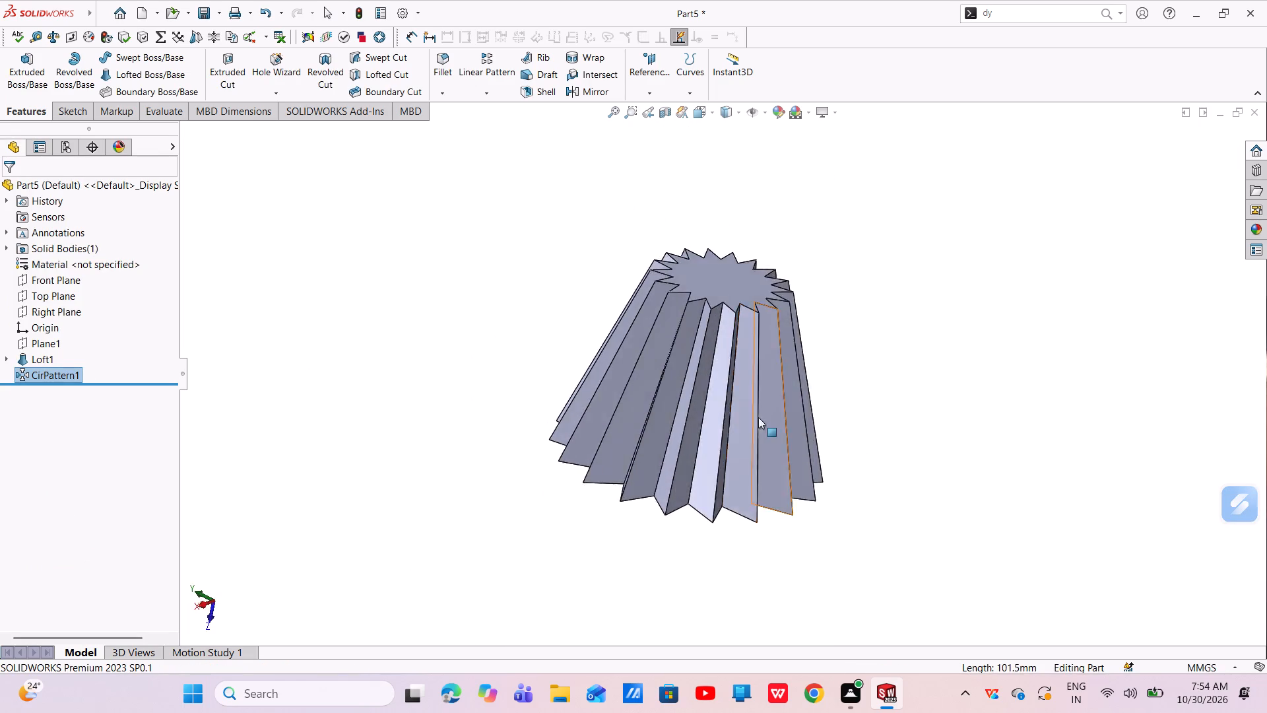
middle_click_drag(735, 422, 713, 449)
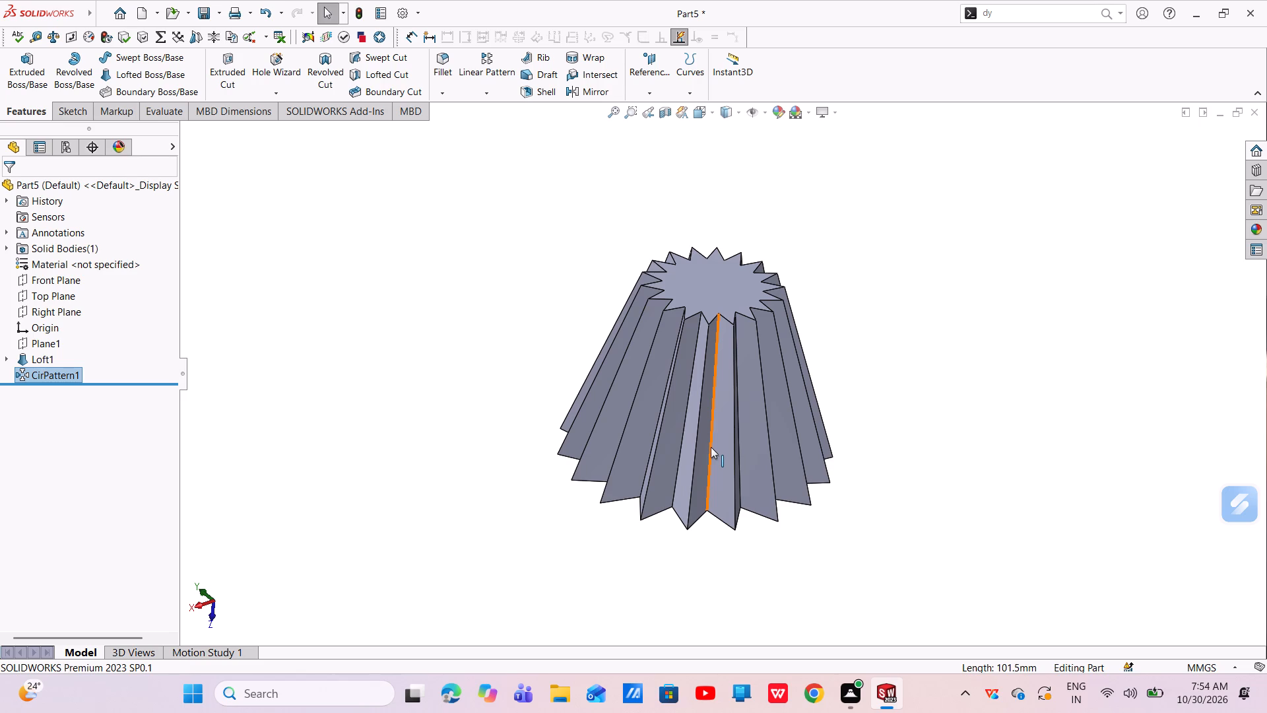
left_click(533, 87)
key("BackSpace")
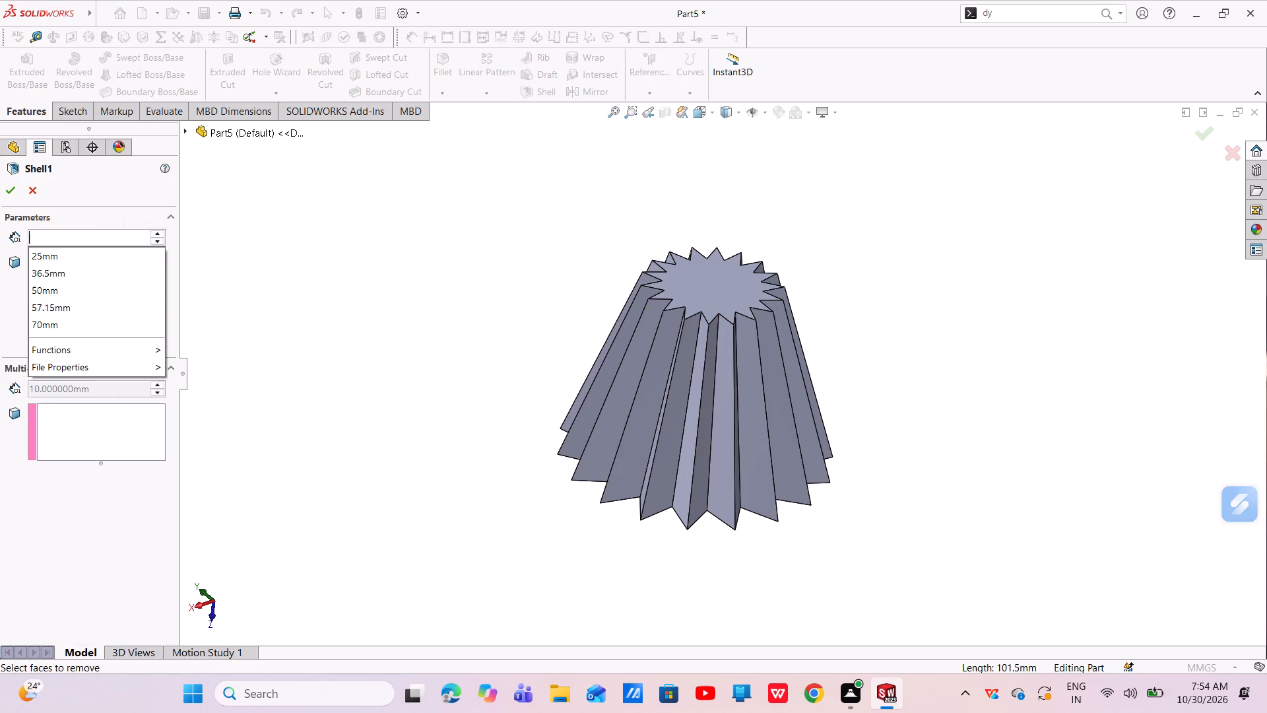
key("1")
key("Return")
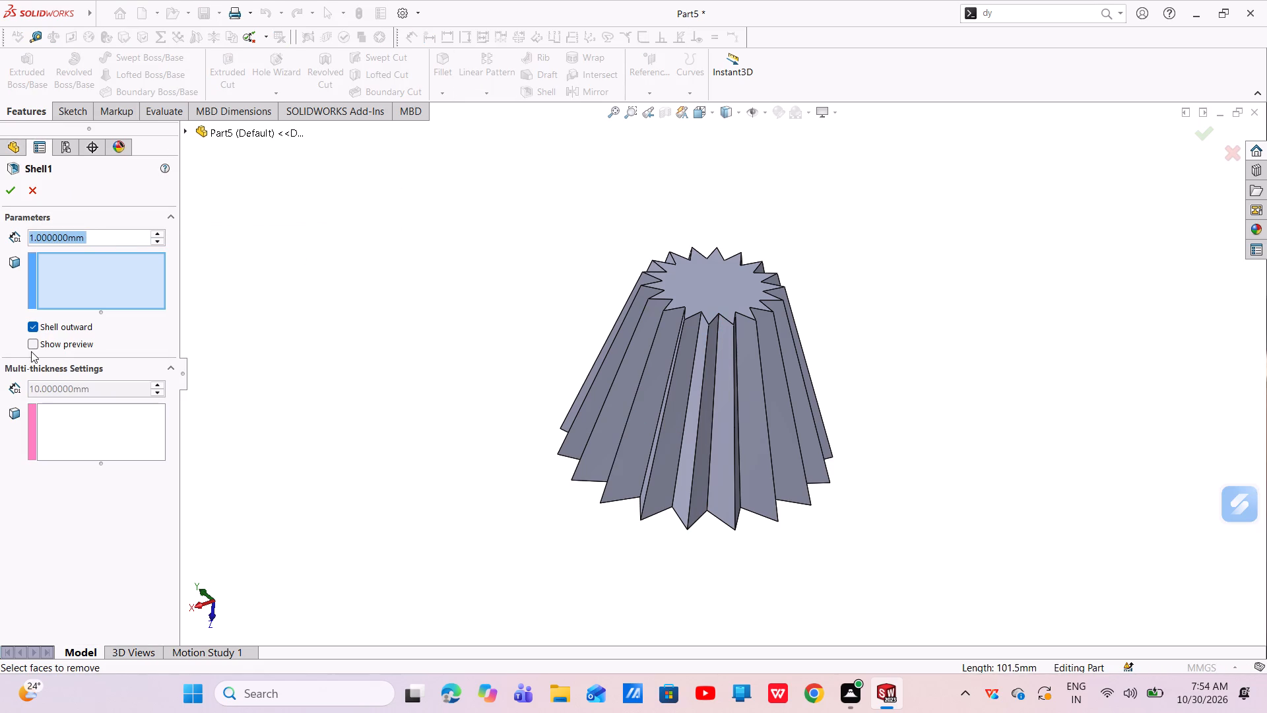
left_click(32, 348)
middle_click_drag(358, 397, 374, 493)
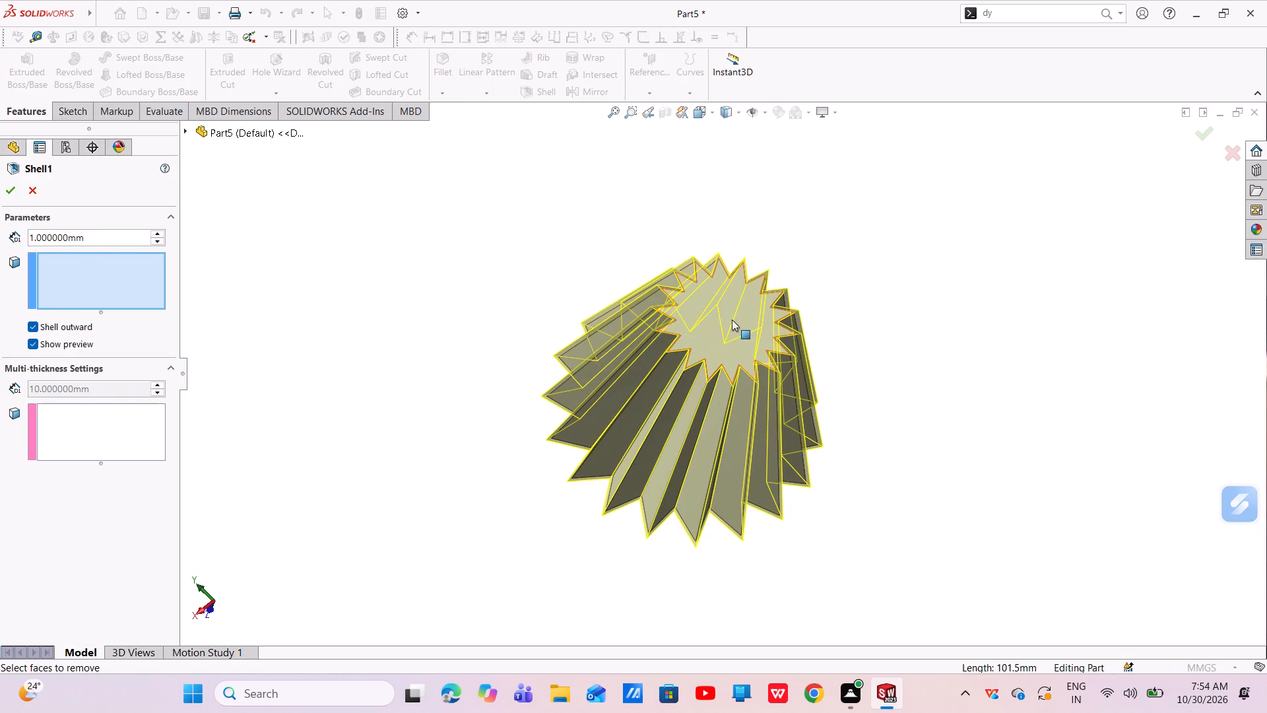
left_click(732, 320)
scroll(722, 341, "up", 1)
middle_click_drag(722, 341, 857, 189)
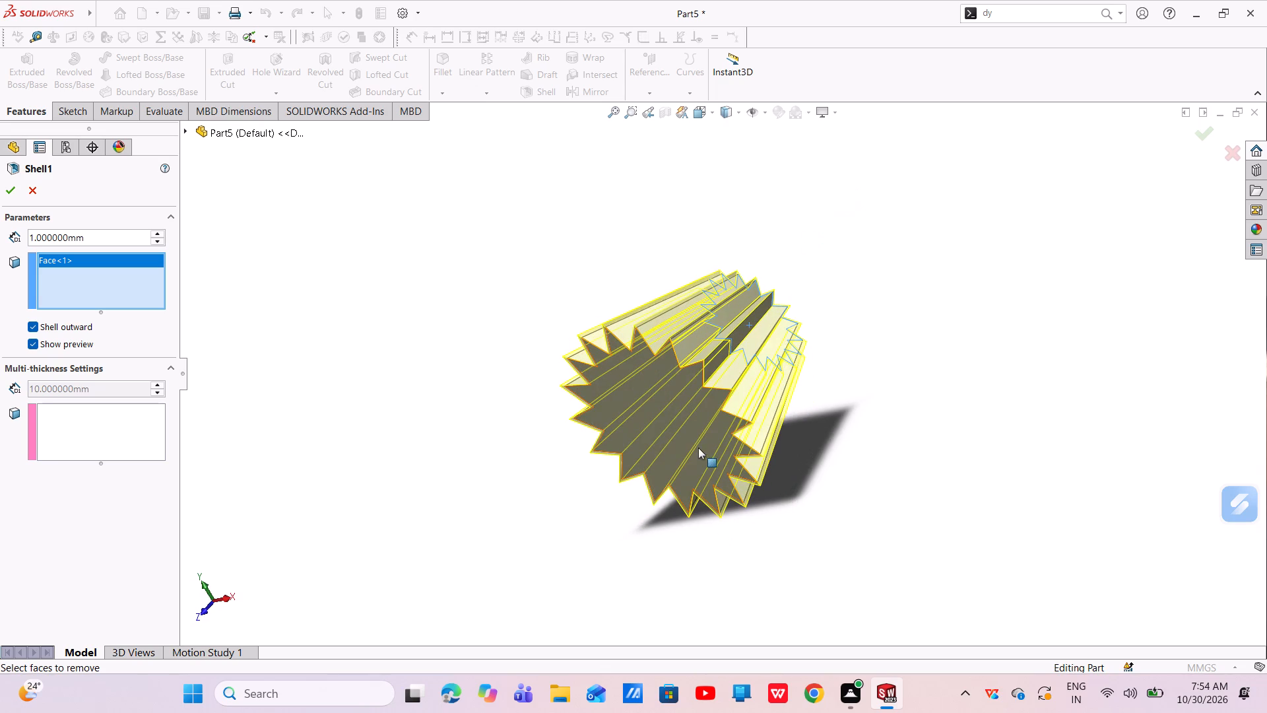
left_click(674, 425)
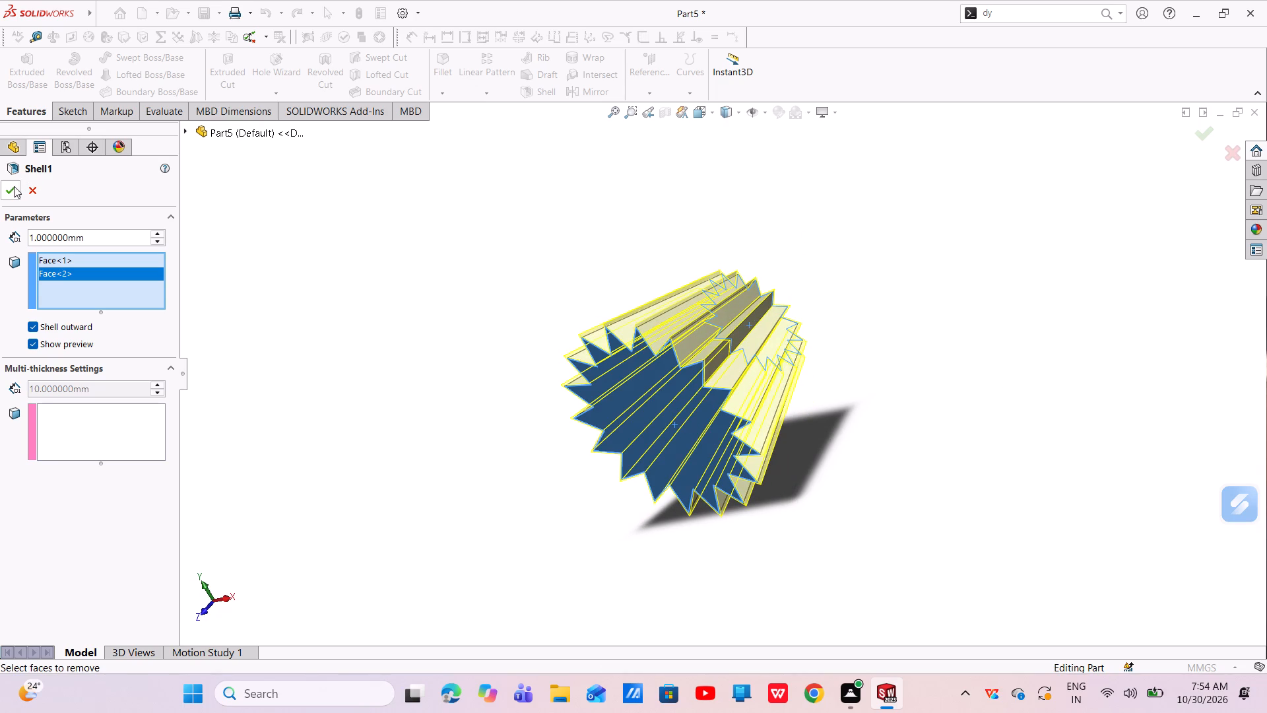
left_click(14, 186)
scroll(714, 397, "down", 3)
middle_click_drag(711, 390, 762, 301)
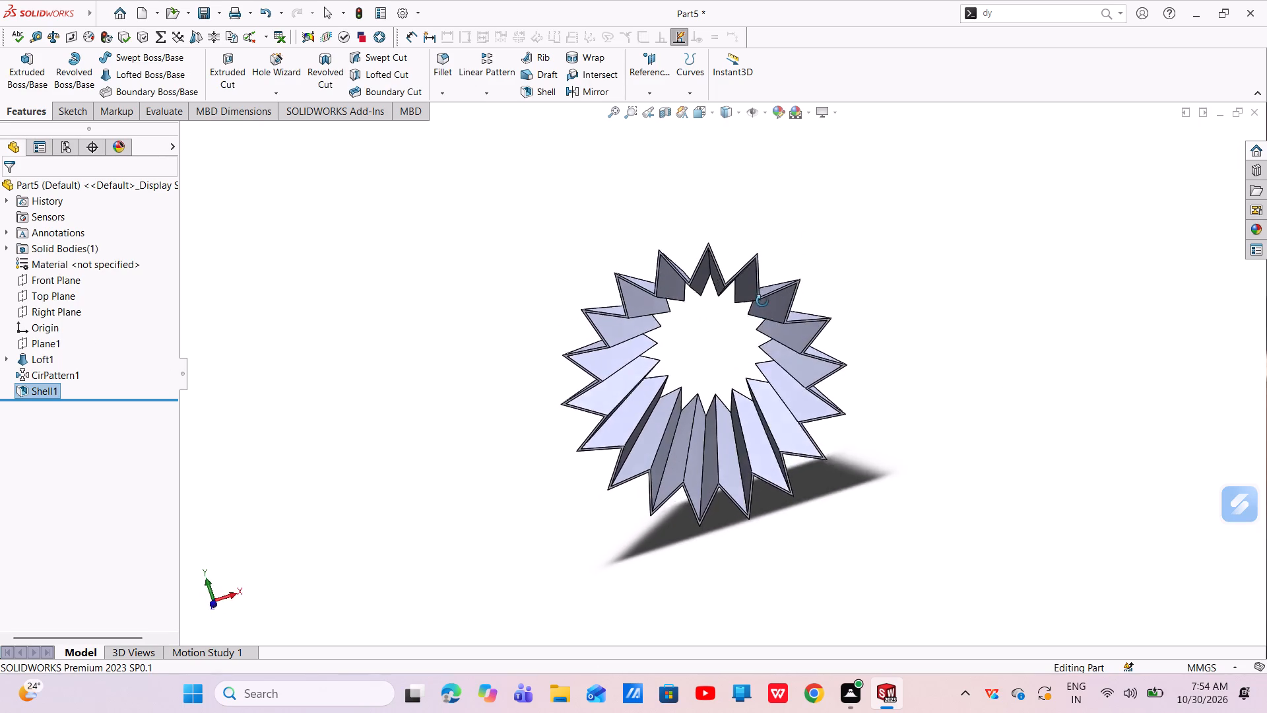
Sketch an origin-centred circle about 157 mm in diameter on the Front Plane, enclosing the large star-shaped end.
middle_click_drag(762, 301, 538, 415)
scroll(791, 463, "up", 2)
scroll(789, 459, "down", 2)
scroll(789, 458, "up", 1)
middle_click_drag(782, 426, 744, 390)
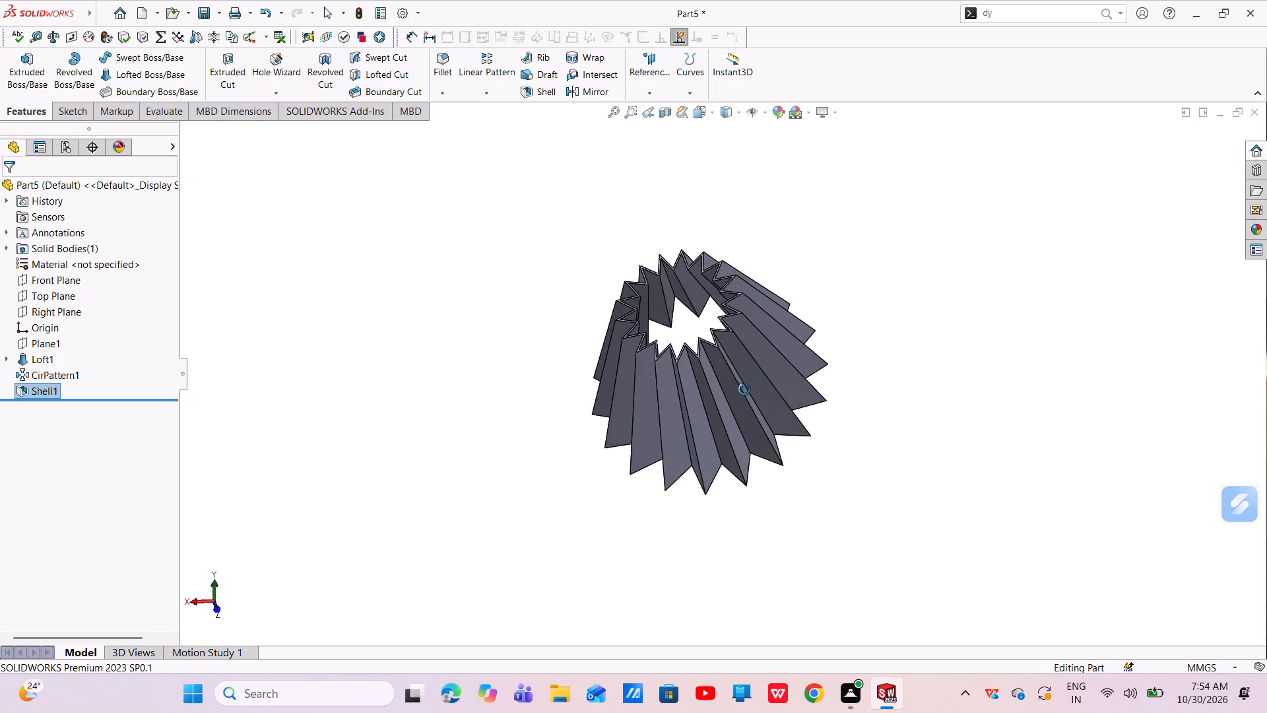
middle_click_drag(744, 390, 752, 429)
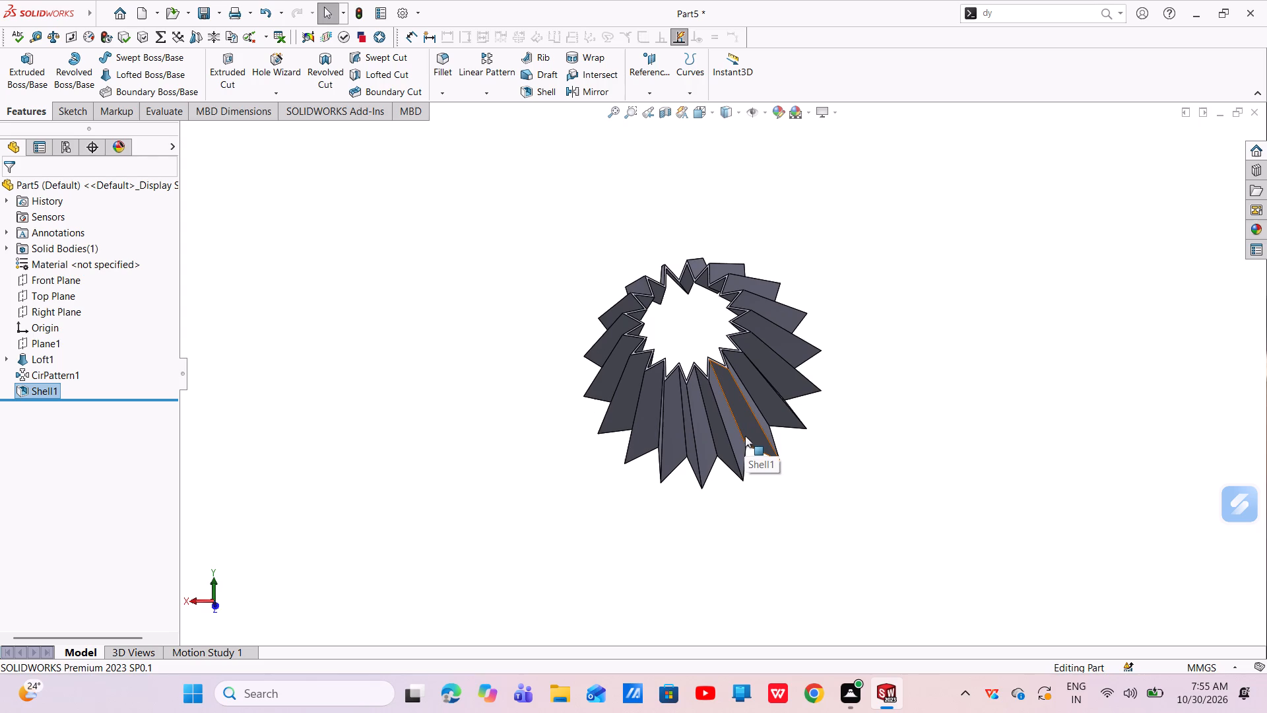
left_click(32, 281)
left_click(49, 261)
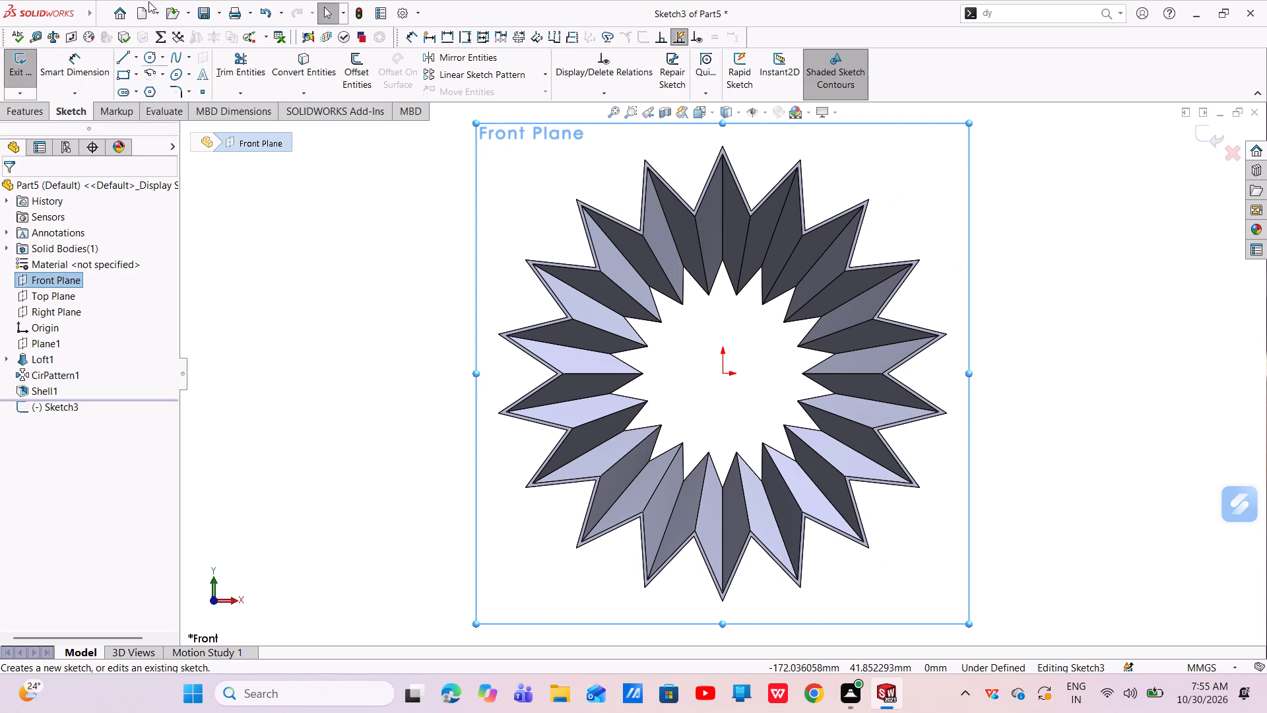
left_click(150, 53)
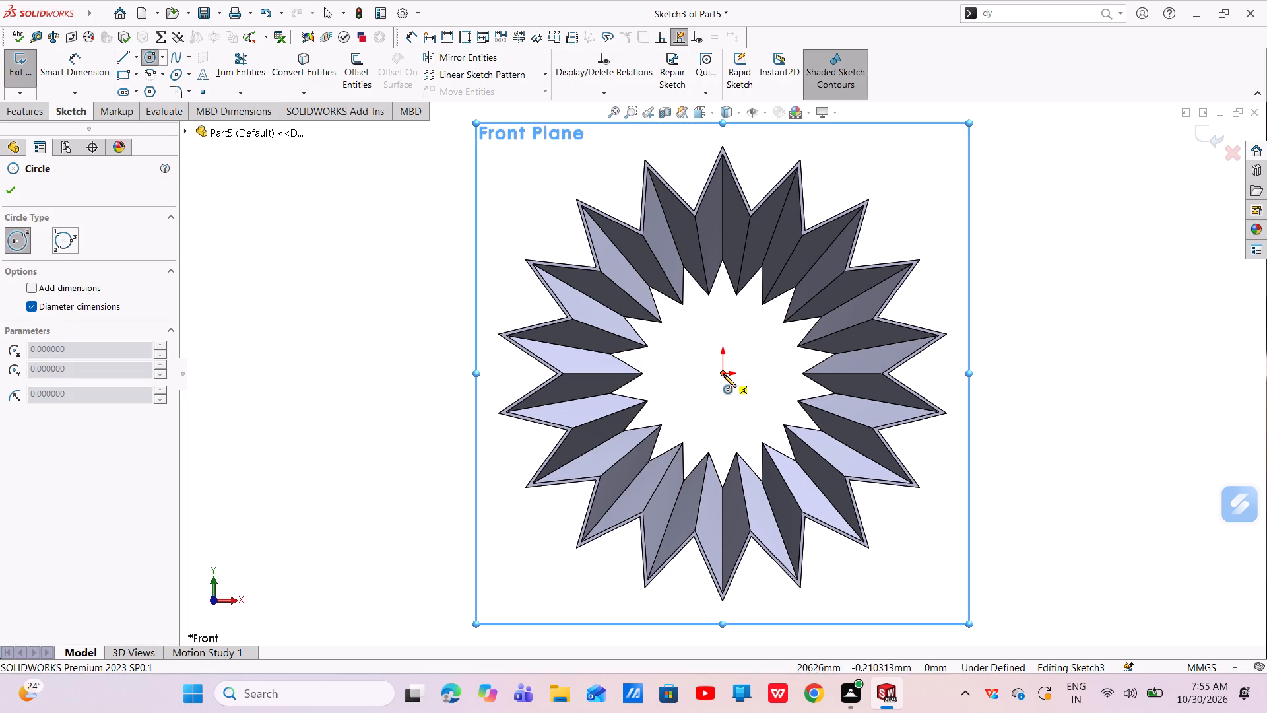
left_click_drag(723, 374, 904, 533)
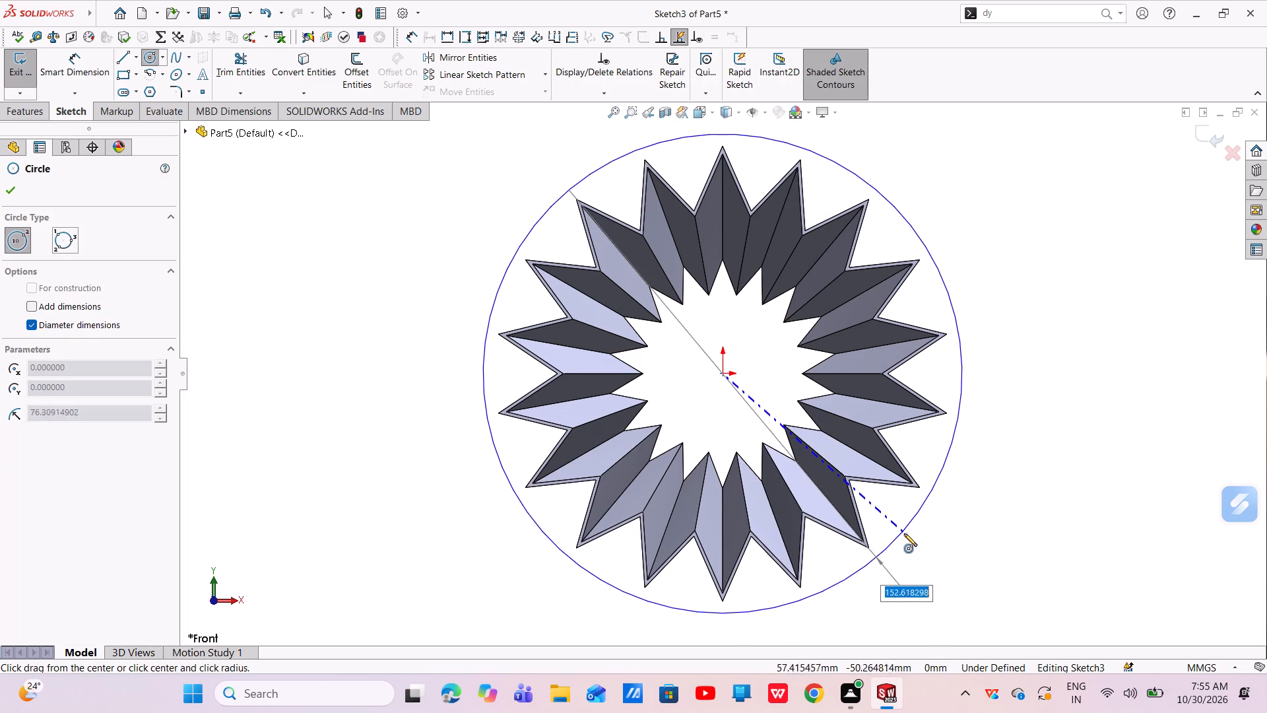
left_click_drag(904, 533, 907, 537)
right_click(905, 535)
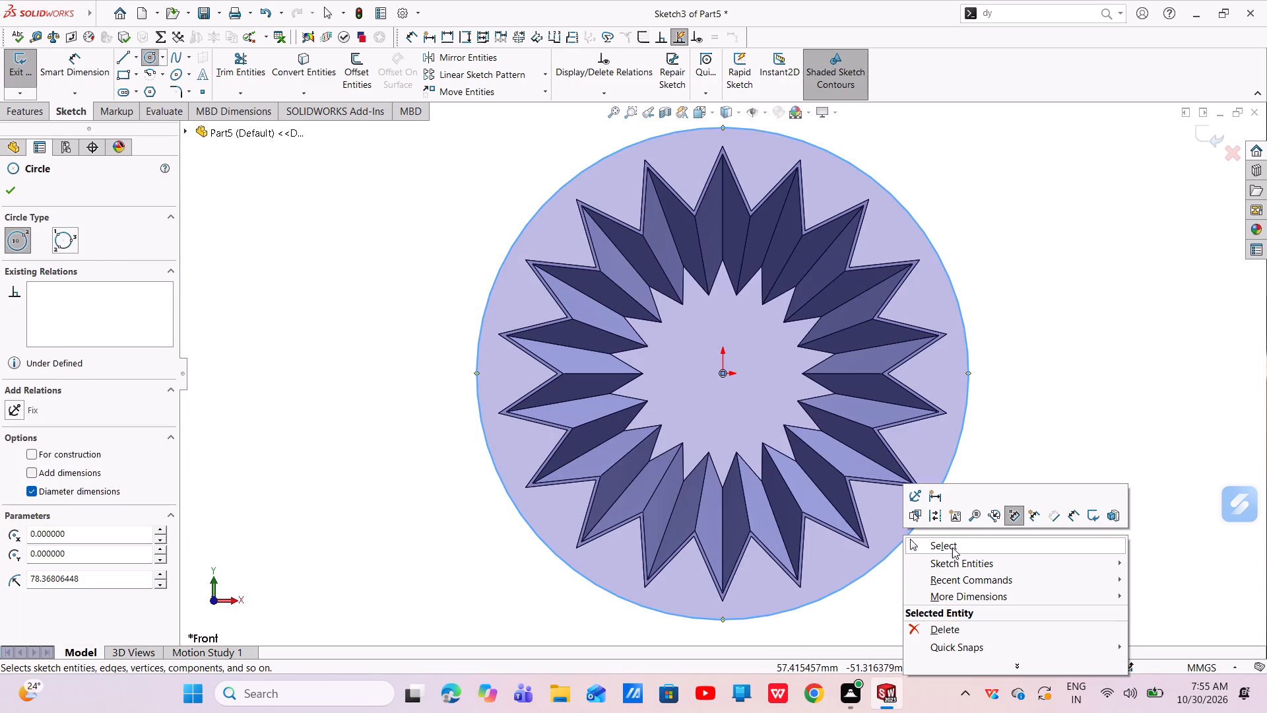
left_click(952, 547)
Make the circle coincident with an outer tip vertex of the large star-shaped end.
middle_click_drag(833, 456, 897, 521)
scroll(889, 506, "up", 5)
middle_click_drag(864, 482, 1095, 554)
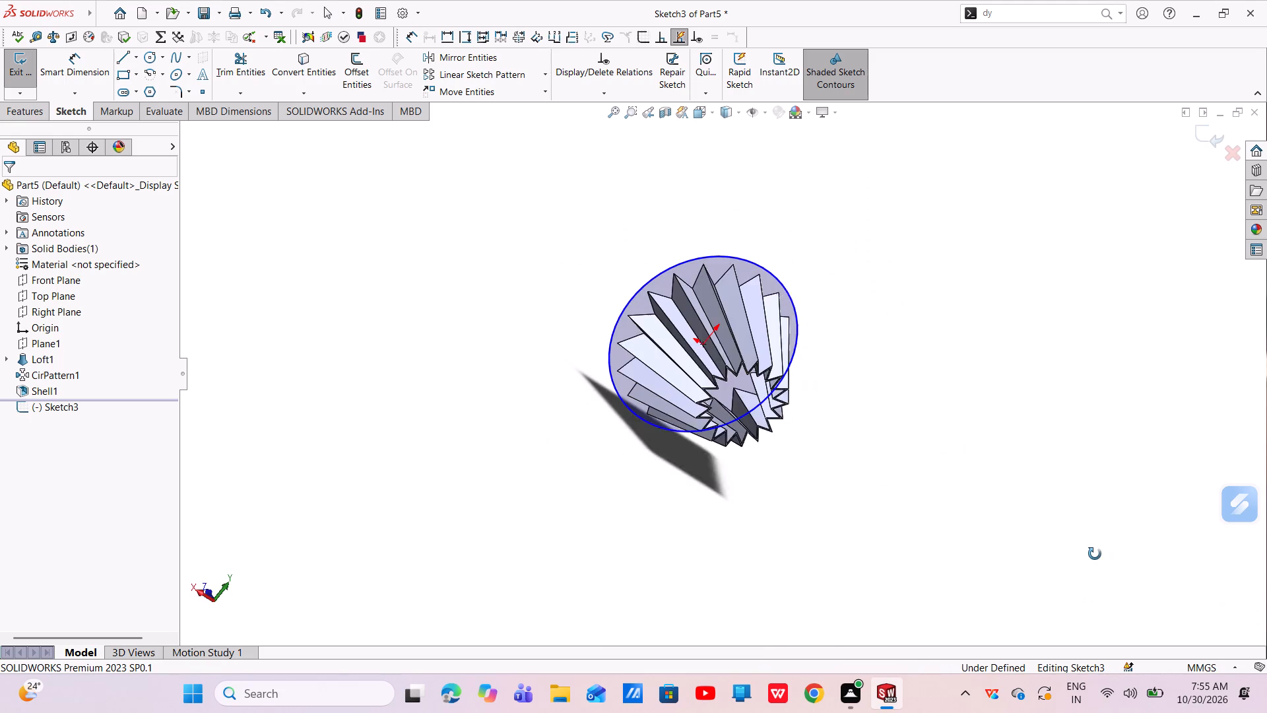
middle_click_drag(1095, 554, 1093, 557)
scroll(1095, 554, "down", 1)
scroll(787, 369, "up", 2)
scroll(786, 367, "down", 1)
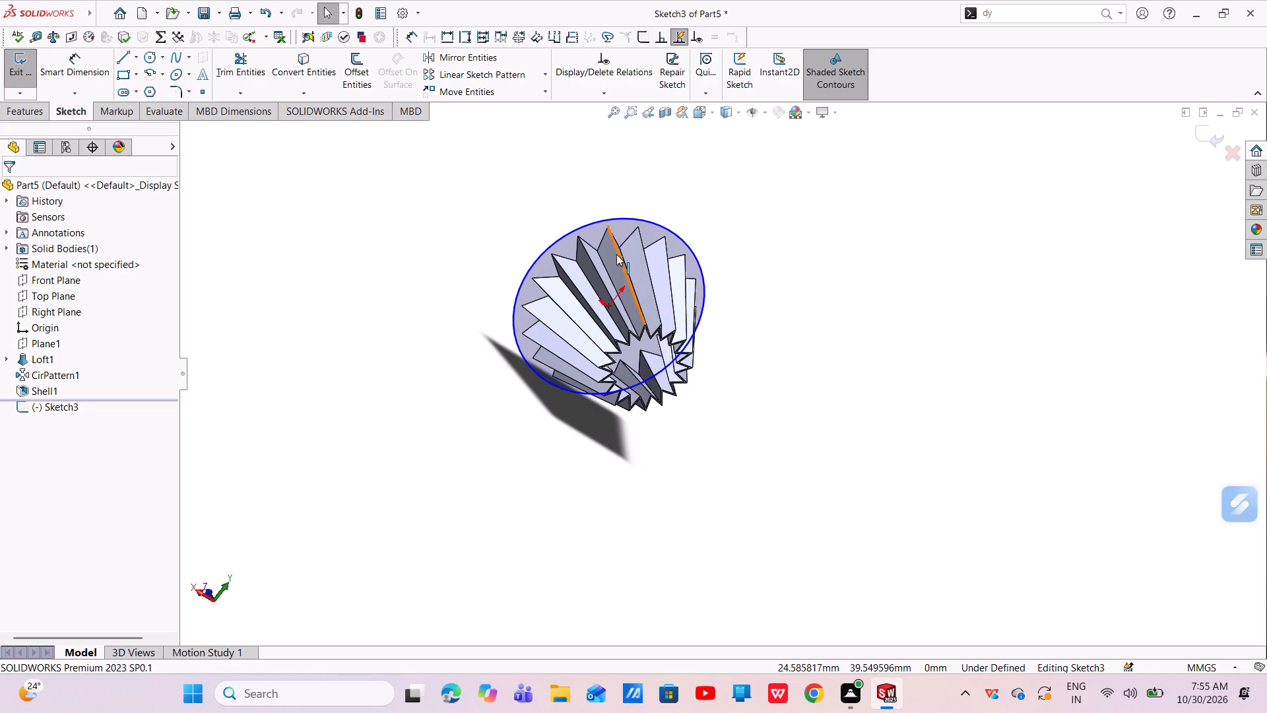
scroll(616, 254, "down", 5)
left_click(637, 213)
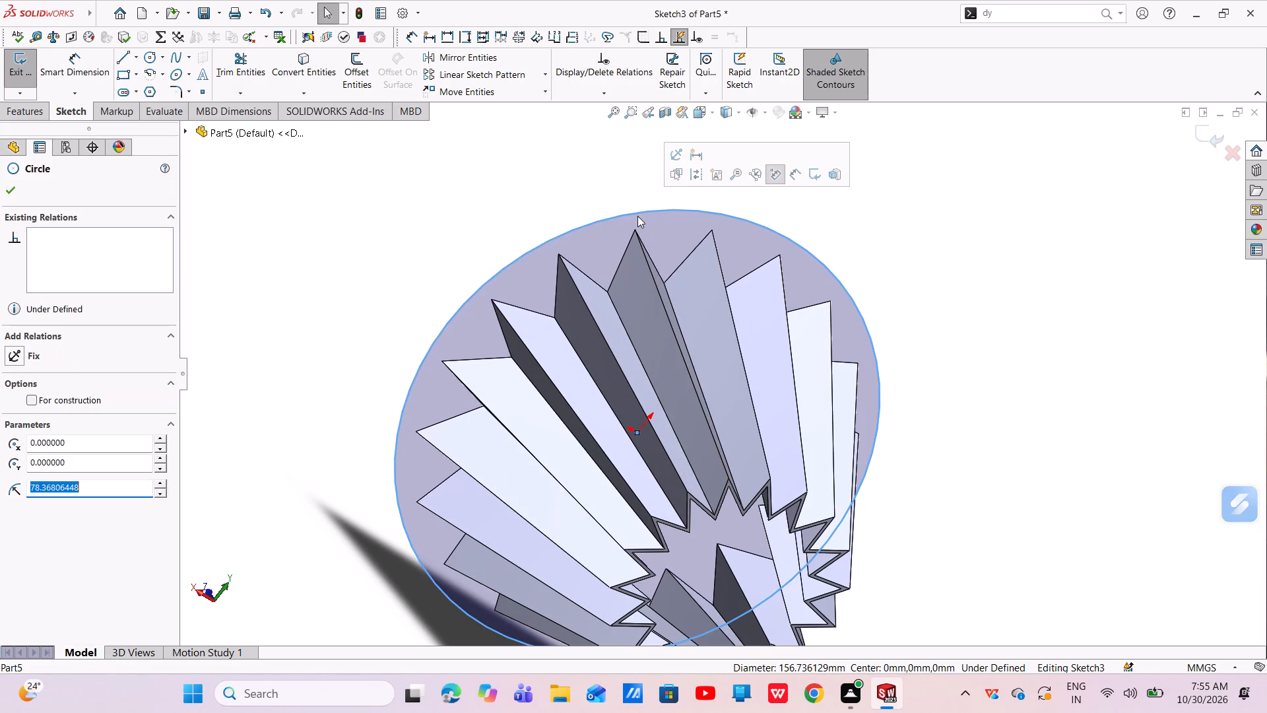
left_click(634, 230, "ctrl")
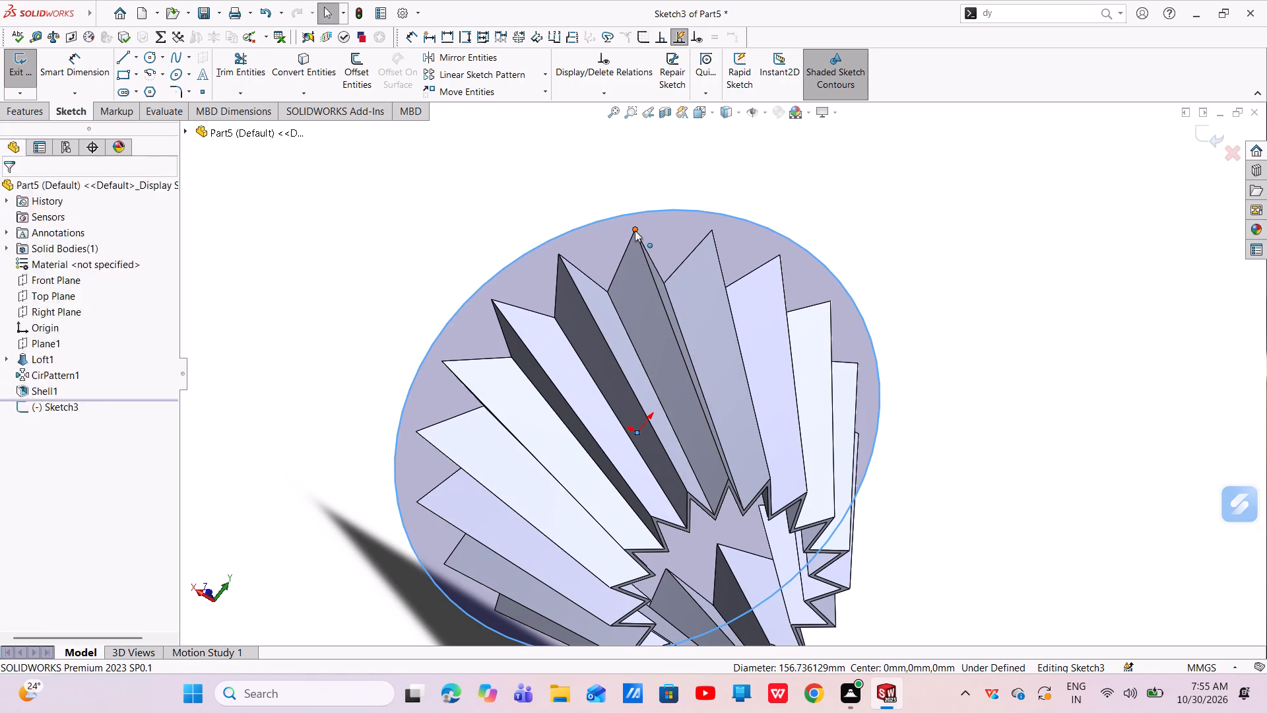
left_click(692, 168)
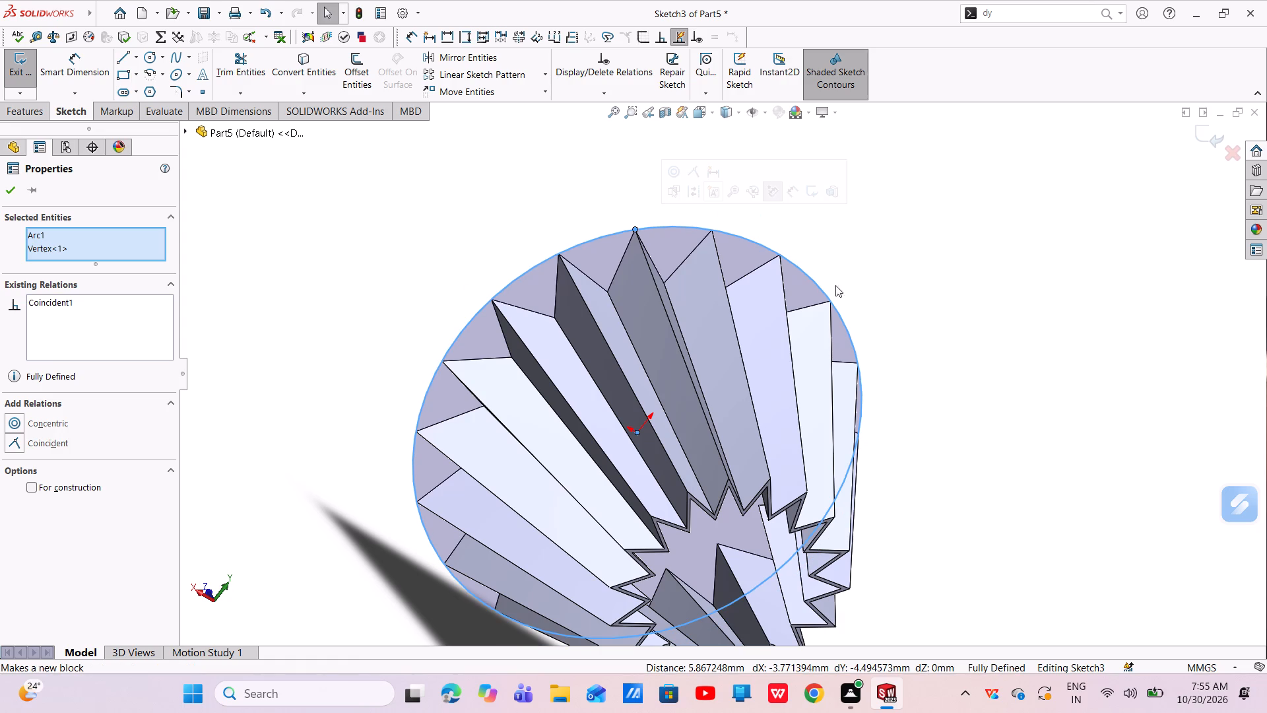
key("Escape")
key("Escape")
Extrude the circle as a 17.75 mm blind boss, merged with the fluted shell, to form its base disc.
scroll(837, 428, "up", 2)
middle_click_drag(831, 432, 760, 343)
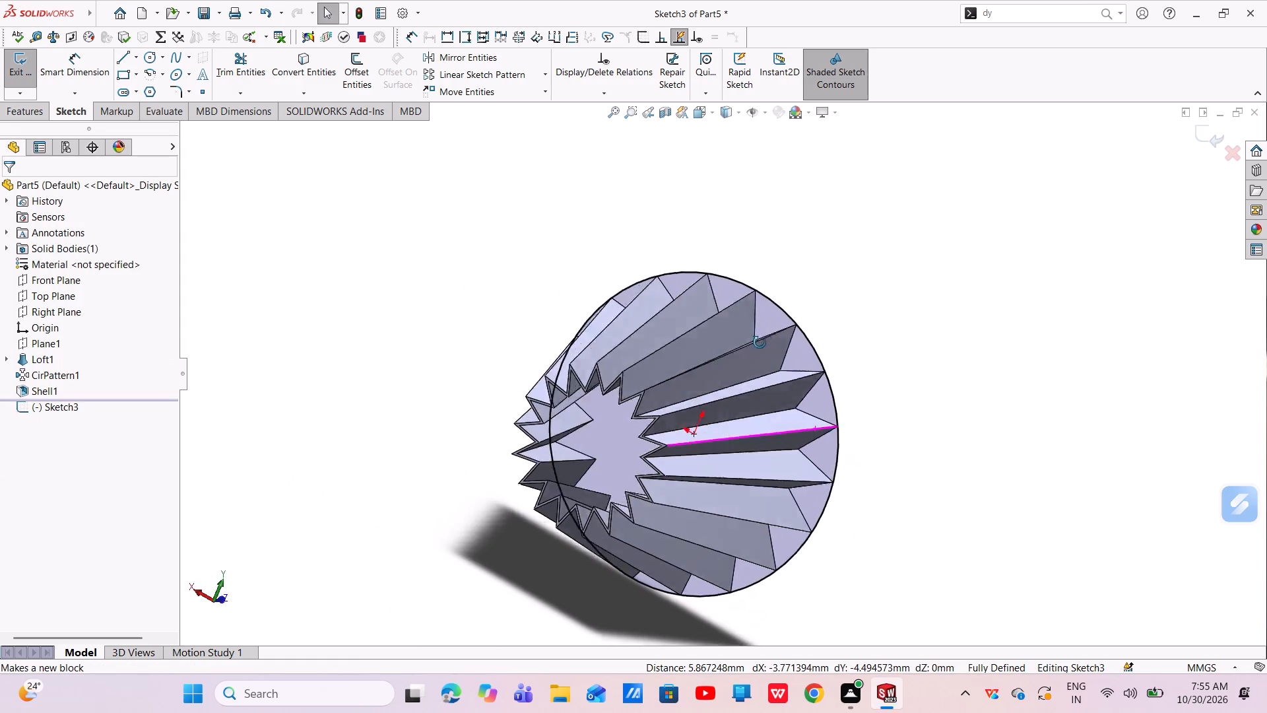
middle_click_drag(760, 343, 742, 332)
left_click(16, 116)
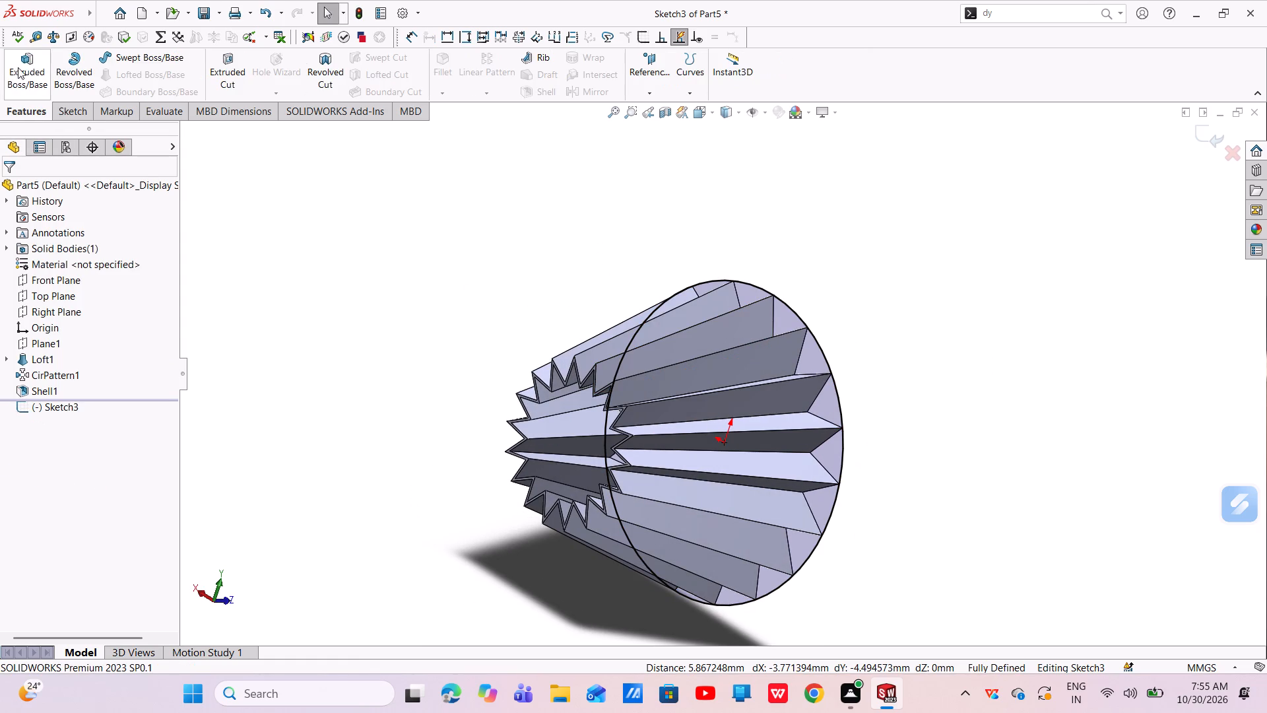
left_click(18, 66)
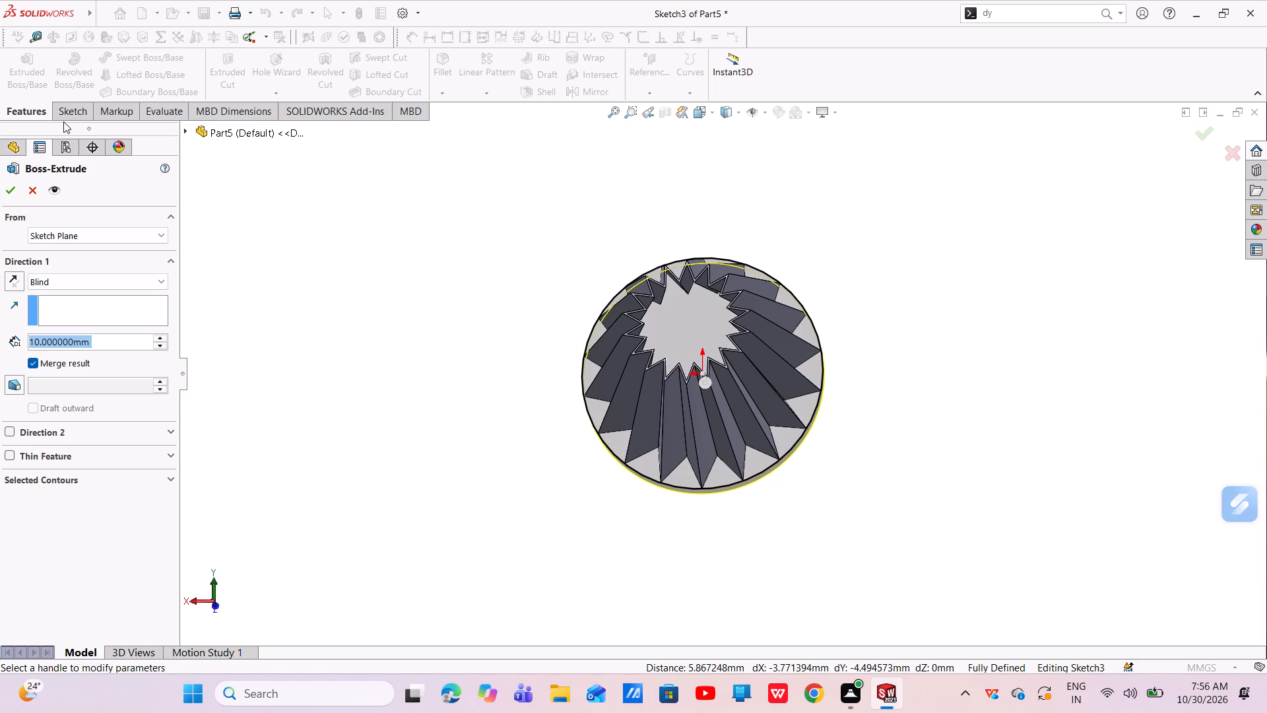
key("BackSpace")
type("17.75")
key("Return")
scroll(783, 542, "down", 1)
middle_click_drag(781, 541, 653, 538)
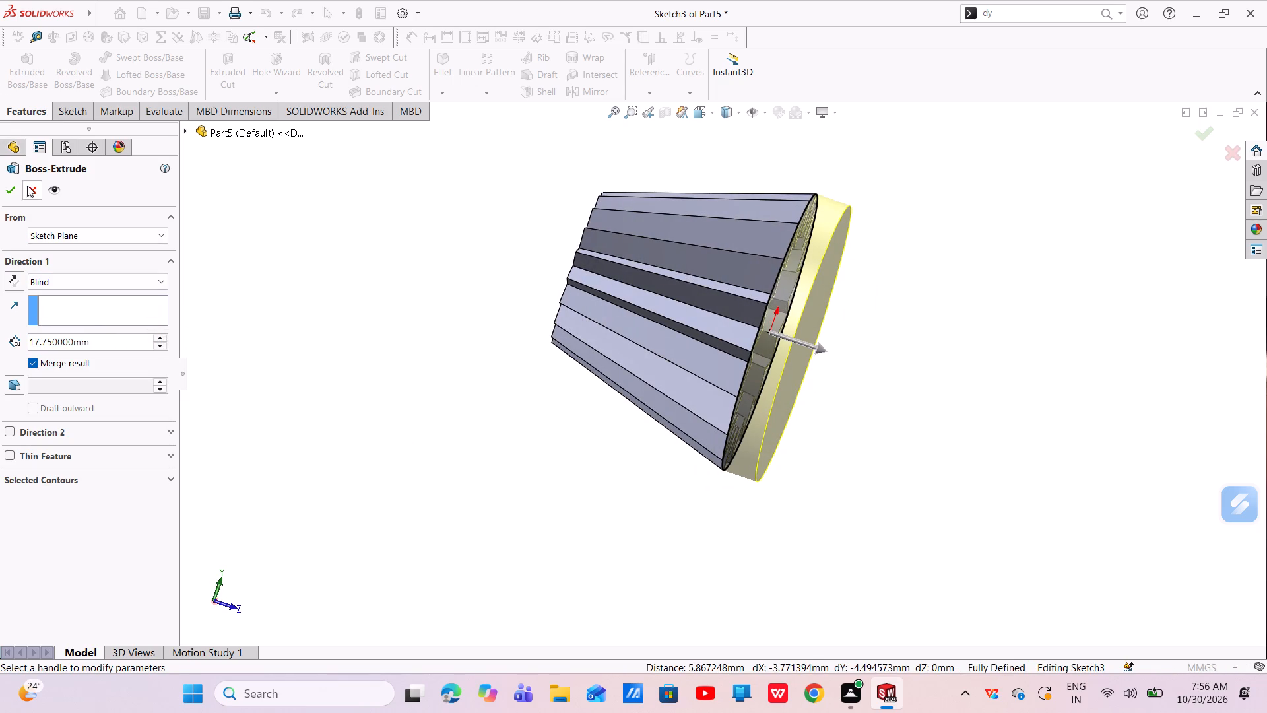
left_click(9, 189)
Start a sketch on Plane1 and enlarge the plane's displayed outline so it spans the fluted body.
scroll(815, 304, "down", 3)
scroll(814, 304, "up", 5)
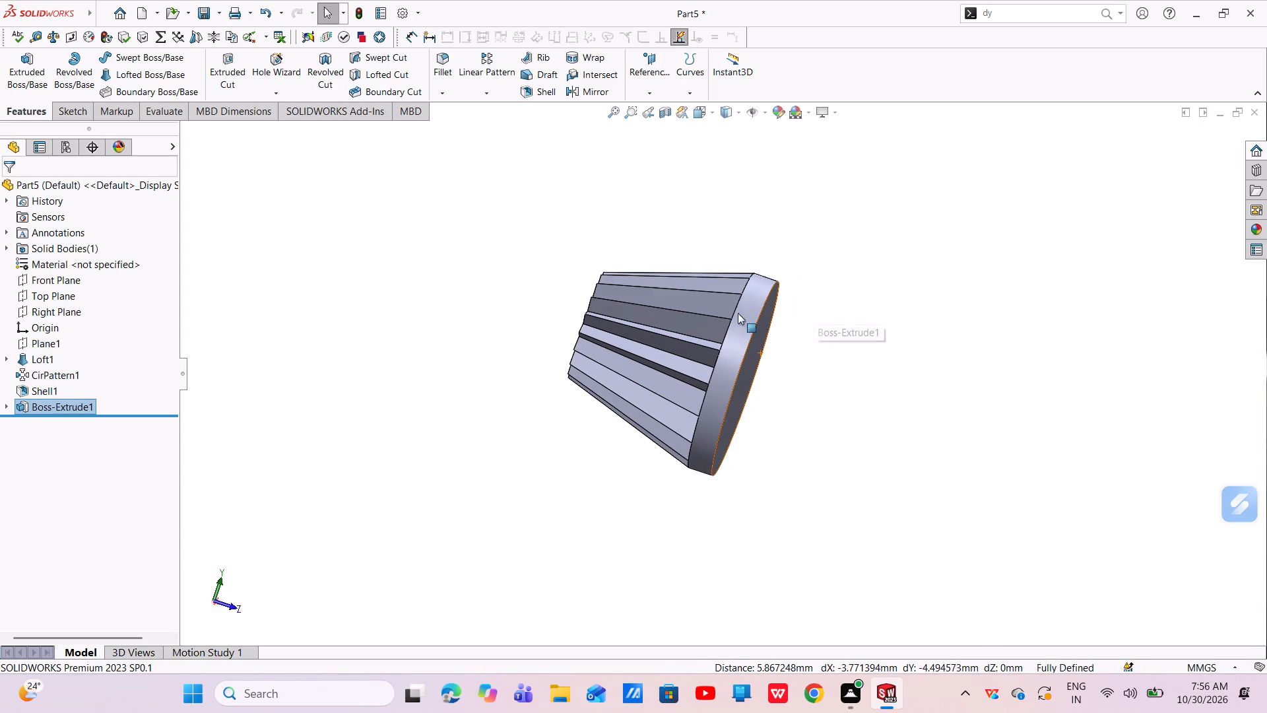
middle_click_drag(672, 331, 842, 276)
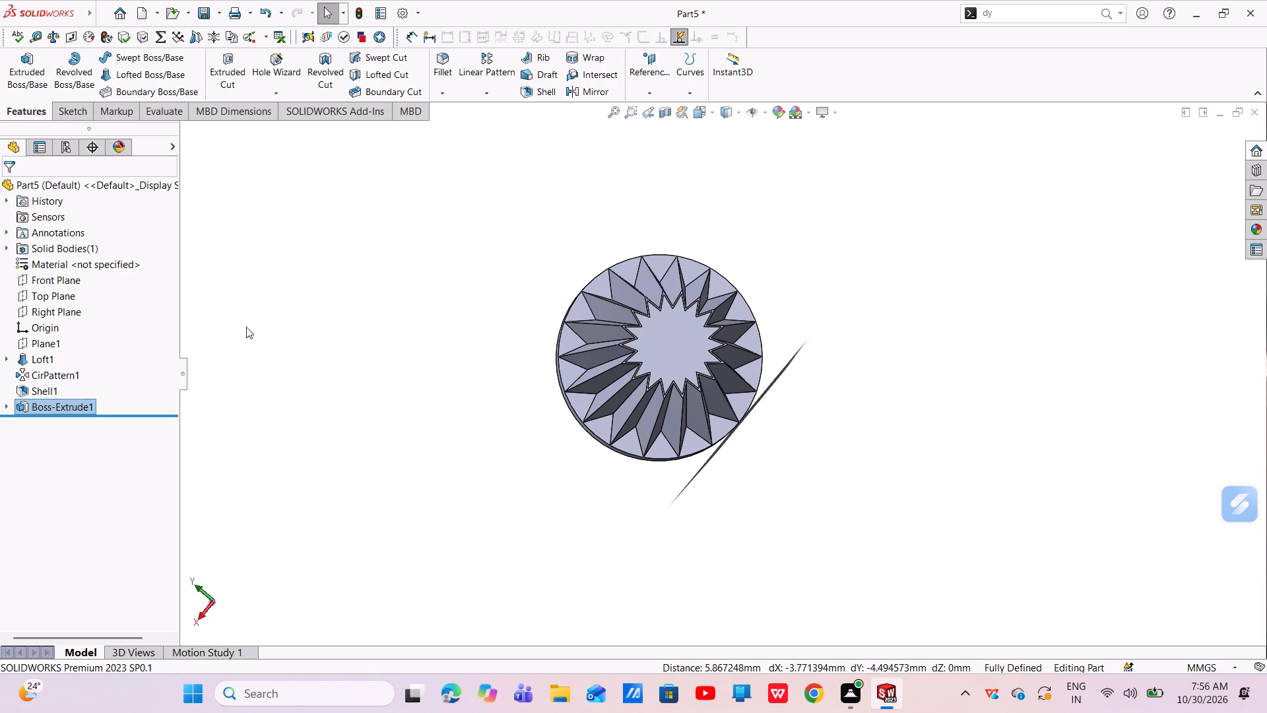
left_click(41, 345)
left_click(49, 327)
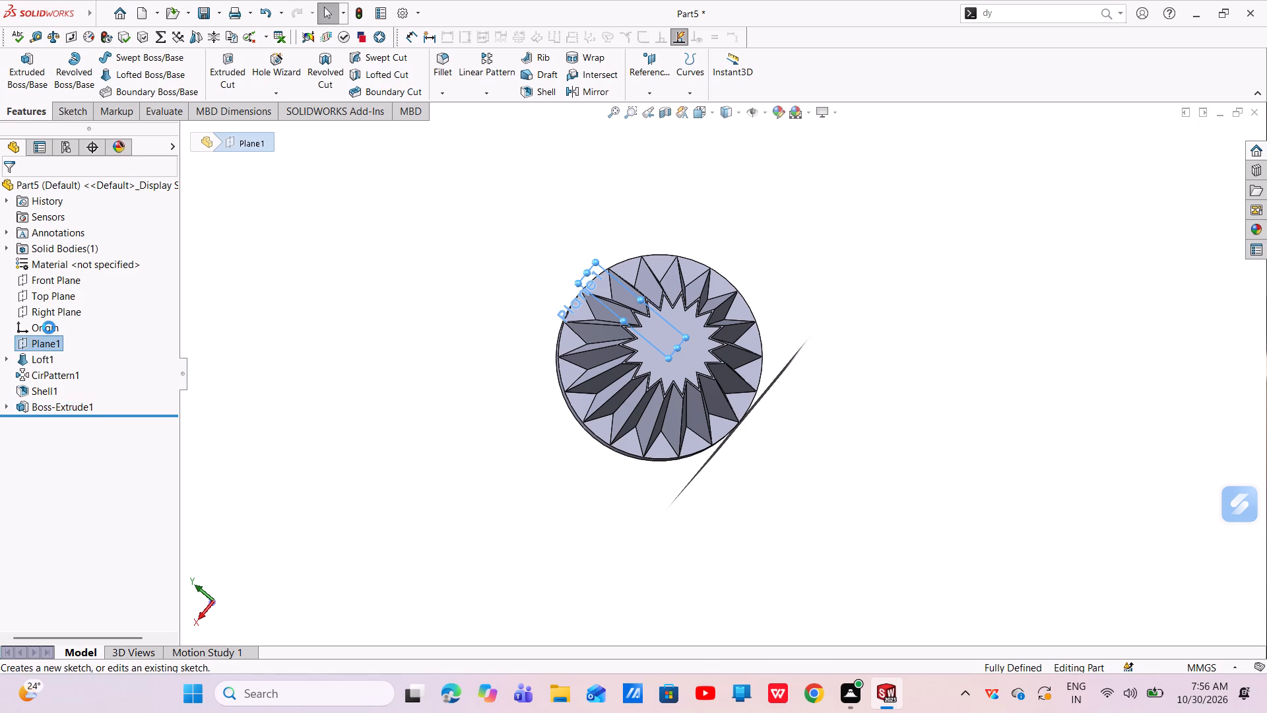
scroll(583, 368, "up", 4)
middle_click_drag(697, 371, 504, 379)
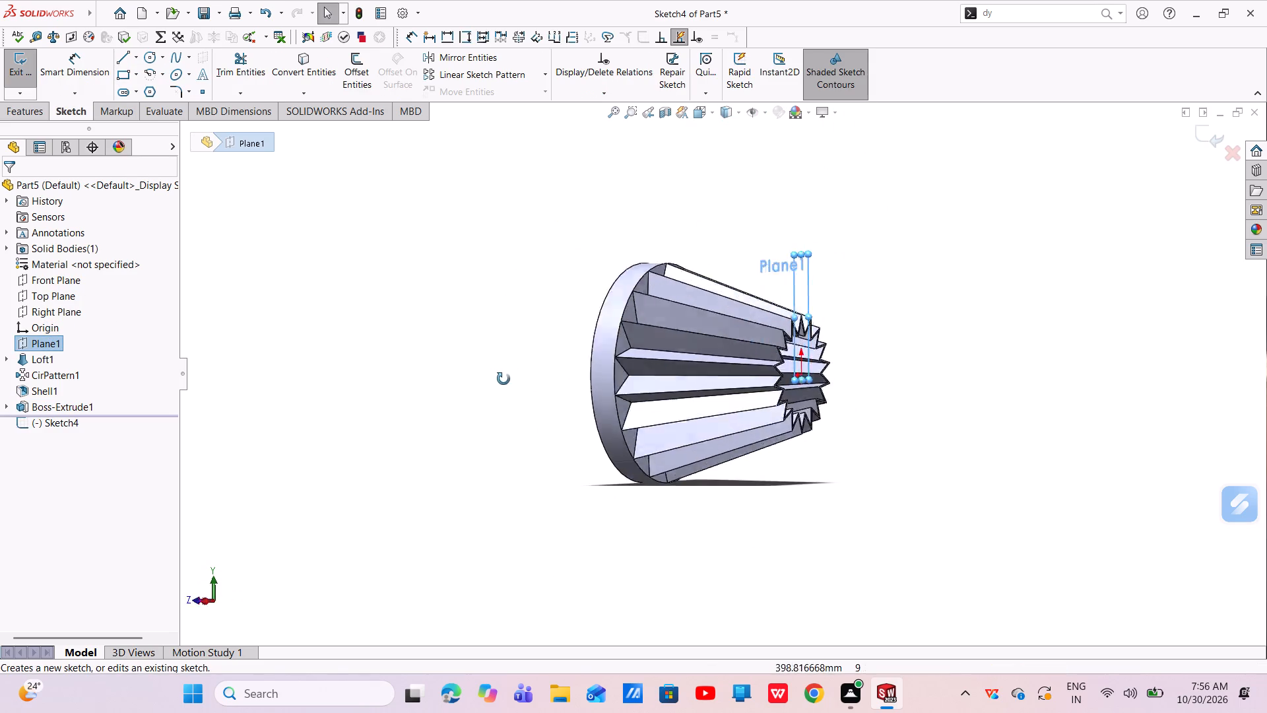
middle_click_drag(504, 379, 469, 389)
scroll(750, 345, "down", 5)
left_click_drag(782, 291, 1086, 407)
left_click_drag(709, 294, 479, 348)
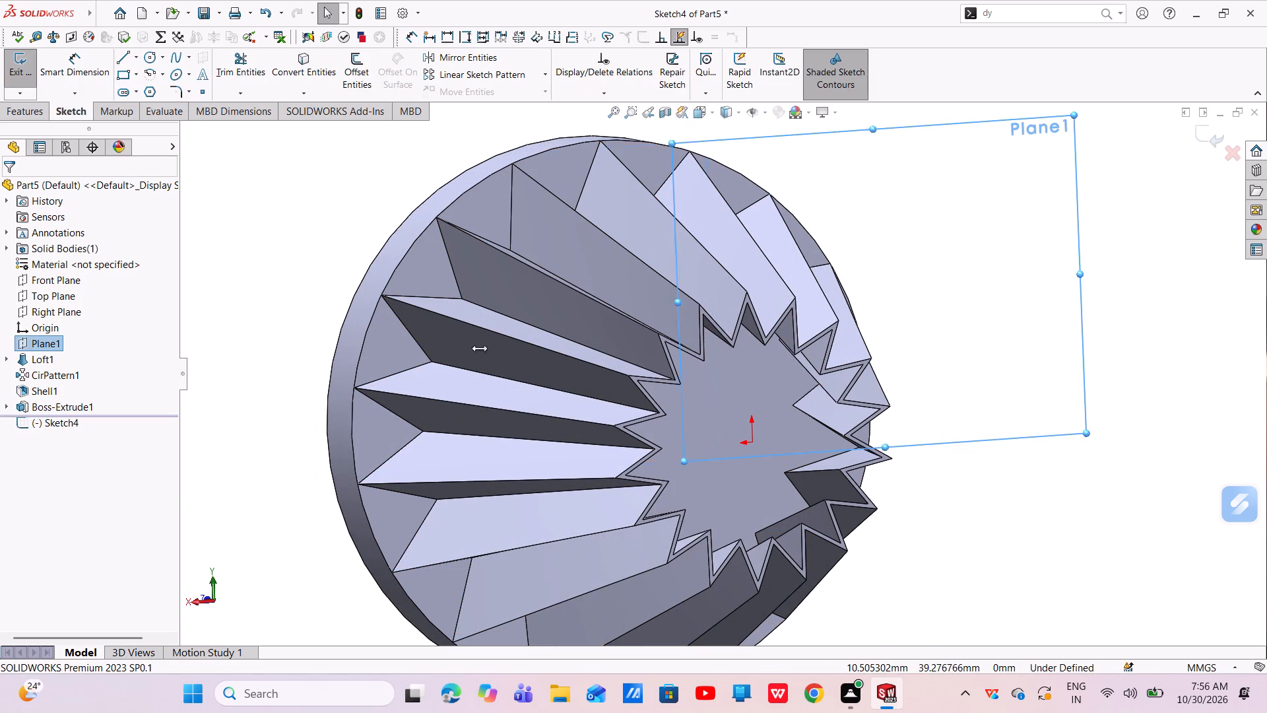
left_click_drag(479, 348, 170, 450)
left_click_drag(626, 458, 648, 613)
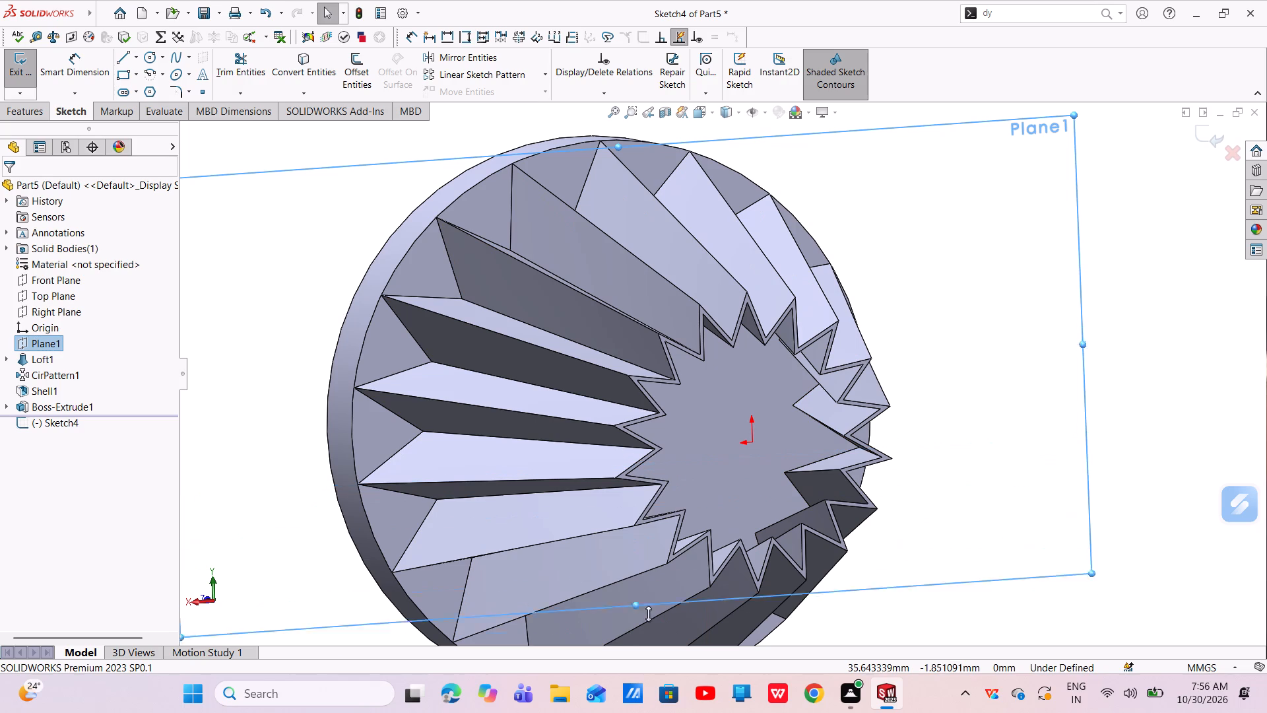
left_click_drag(648, 613, 649, 617)
scroll(658, 518, "up", 5)
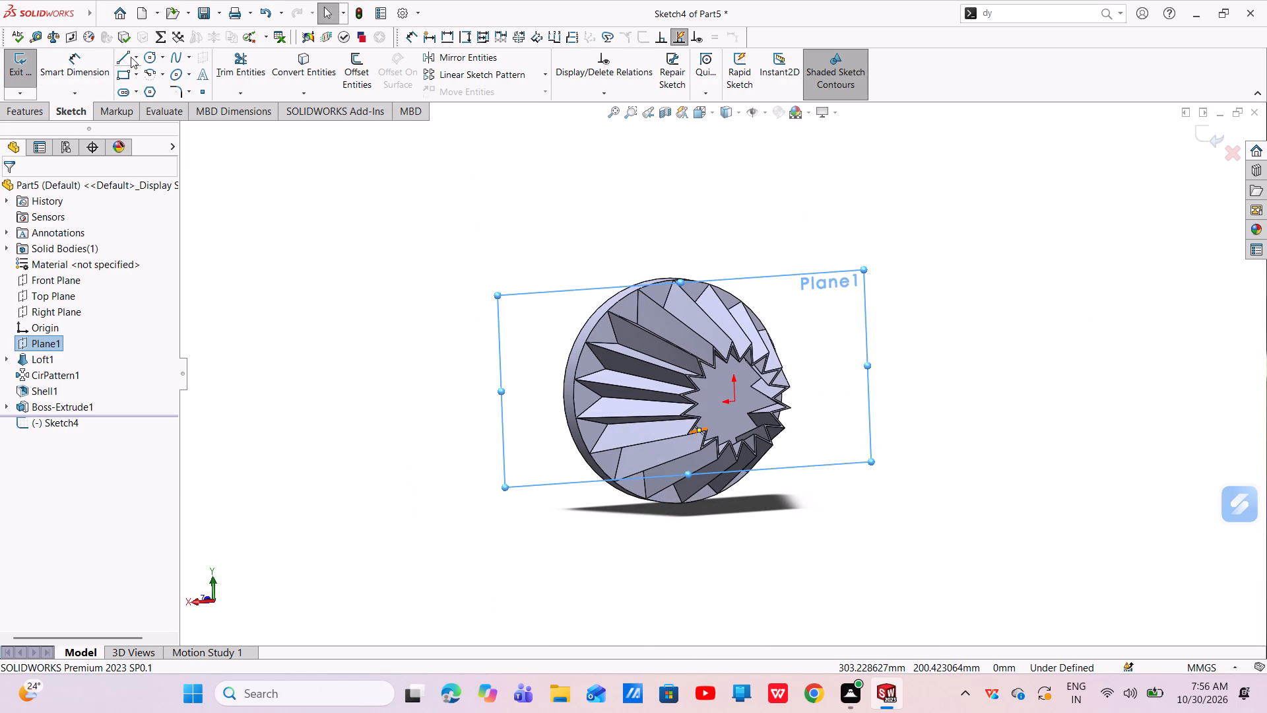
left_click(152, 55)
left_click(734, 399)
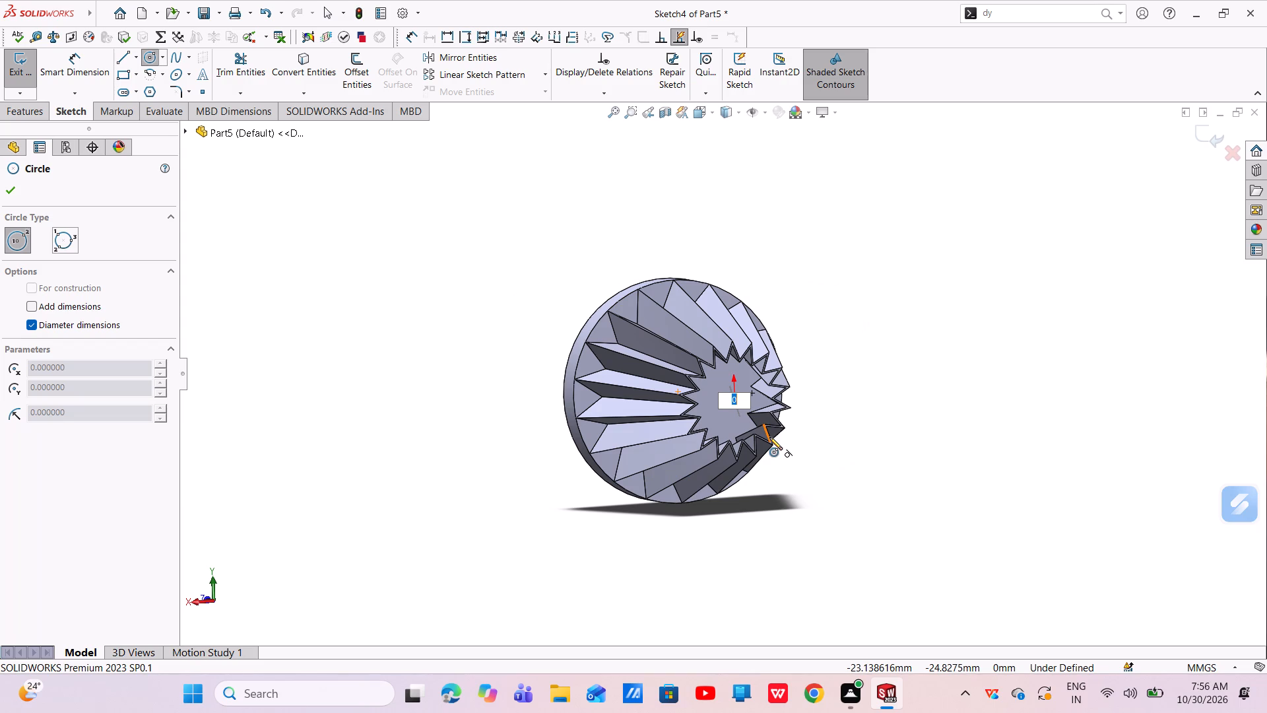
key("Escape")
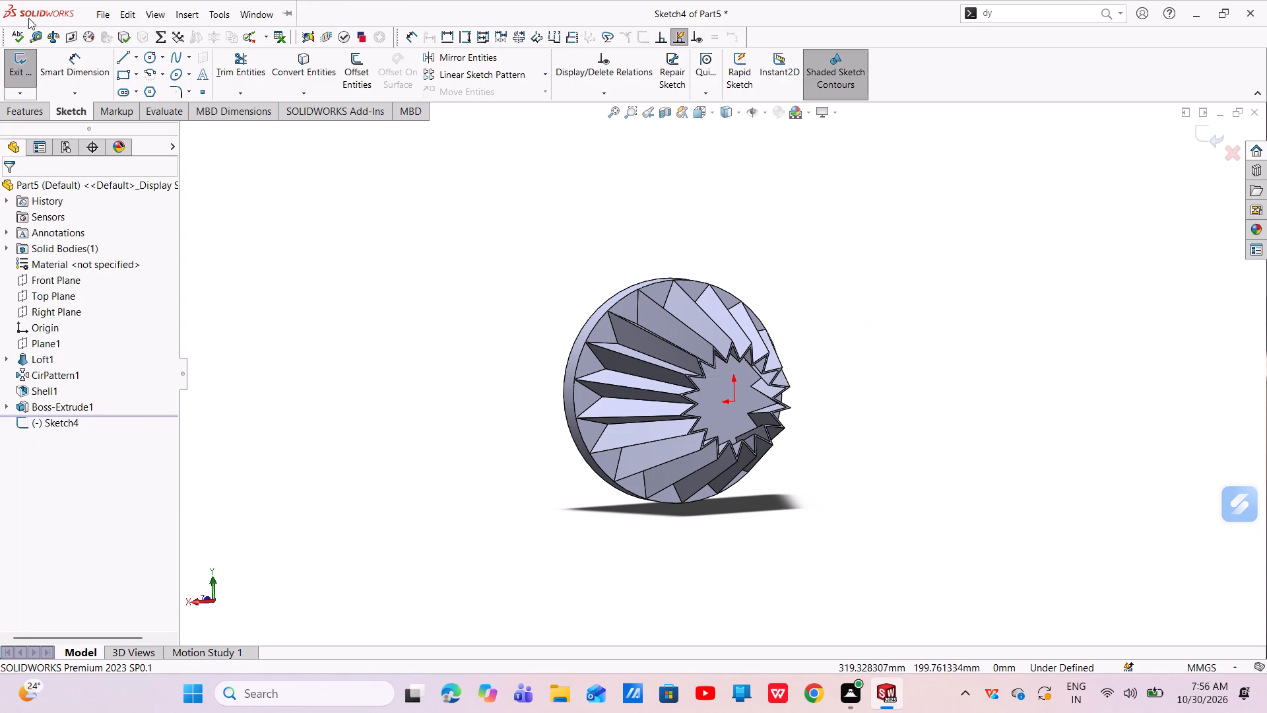
Sketch an origin-centred circle about 78 mm in diameter on Plane1, passing around the tips of the small star-shaped end.
left_click(149, 53)
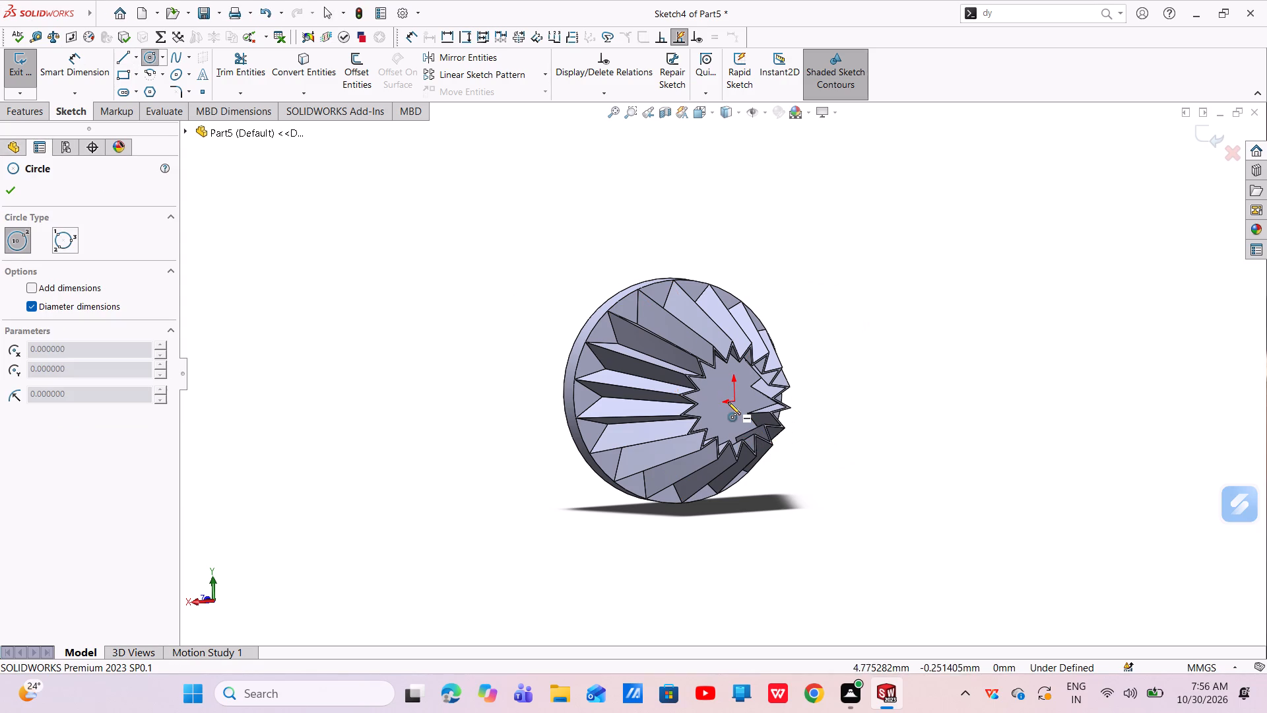
left_click_drag(735, 402, 756, 453)
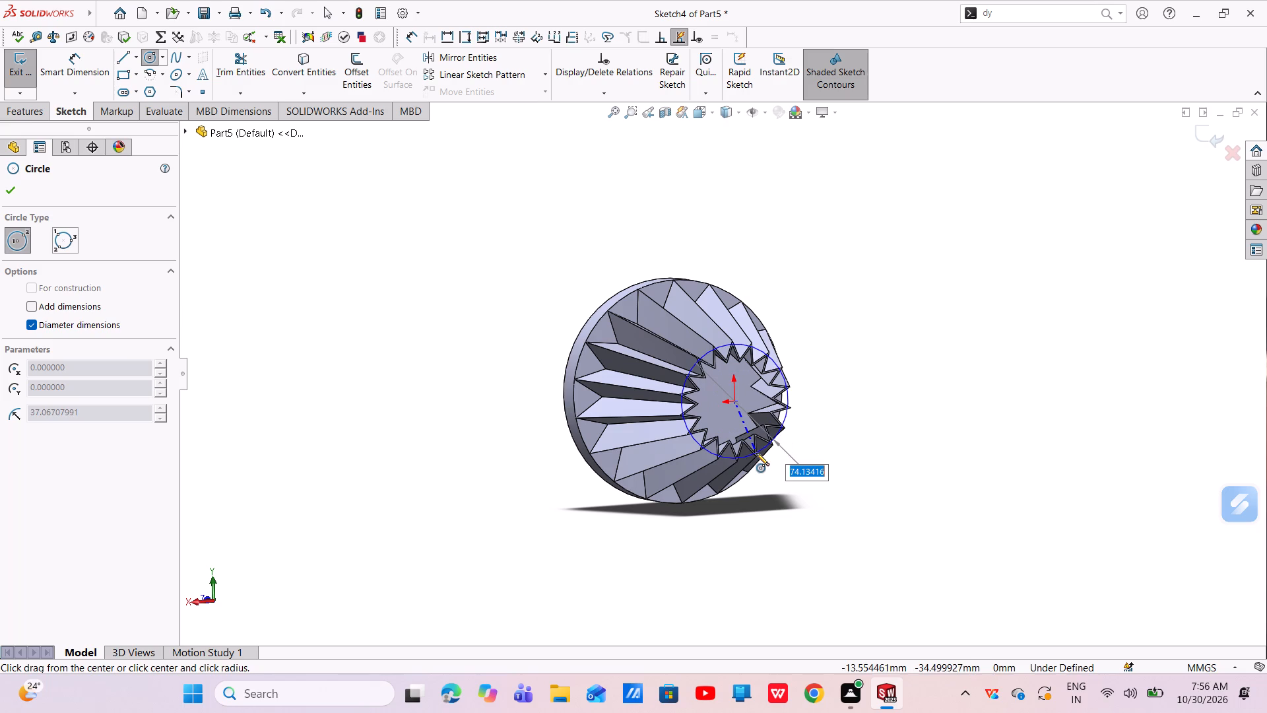
left_click_drag(756, 453, 757, 456)
scroll(757, 456, "down", 9)
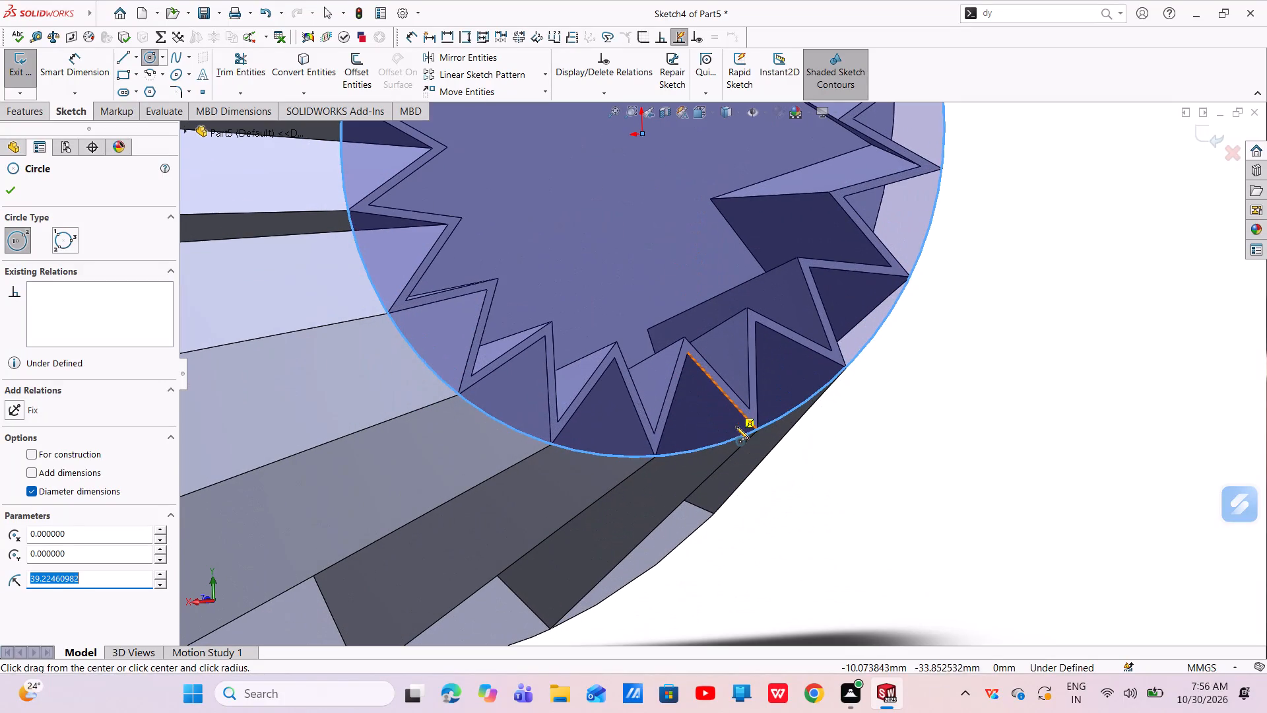
scroll(663, 452, "down", 6)
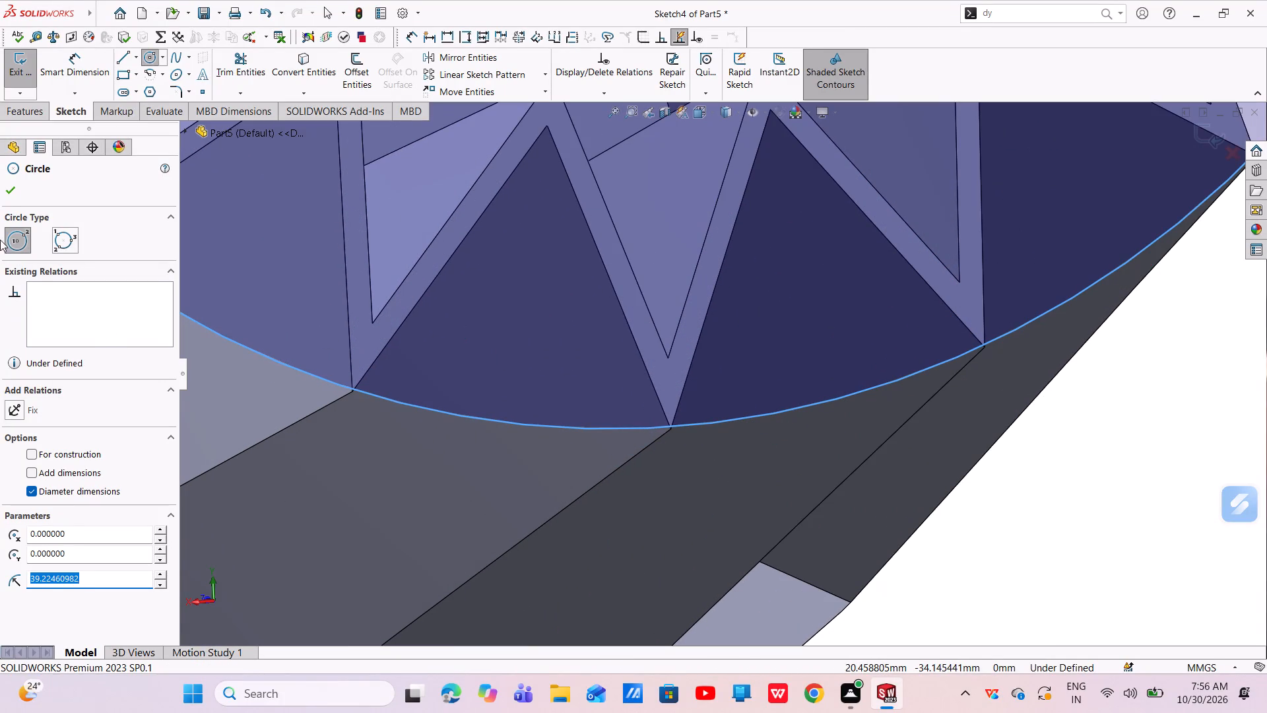
left_click(17, 187)
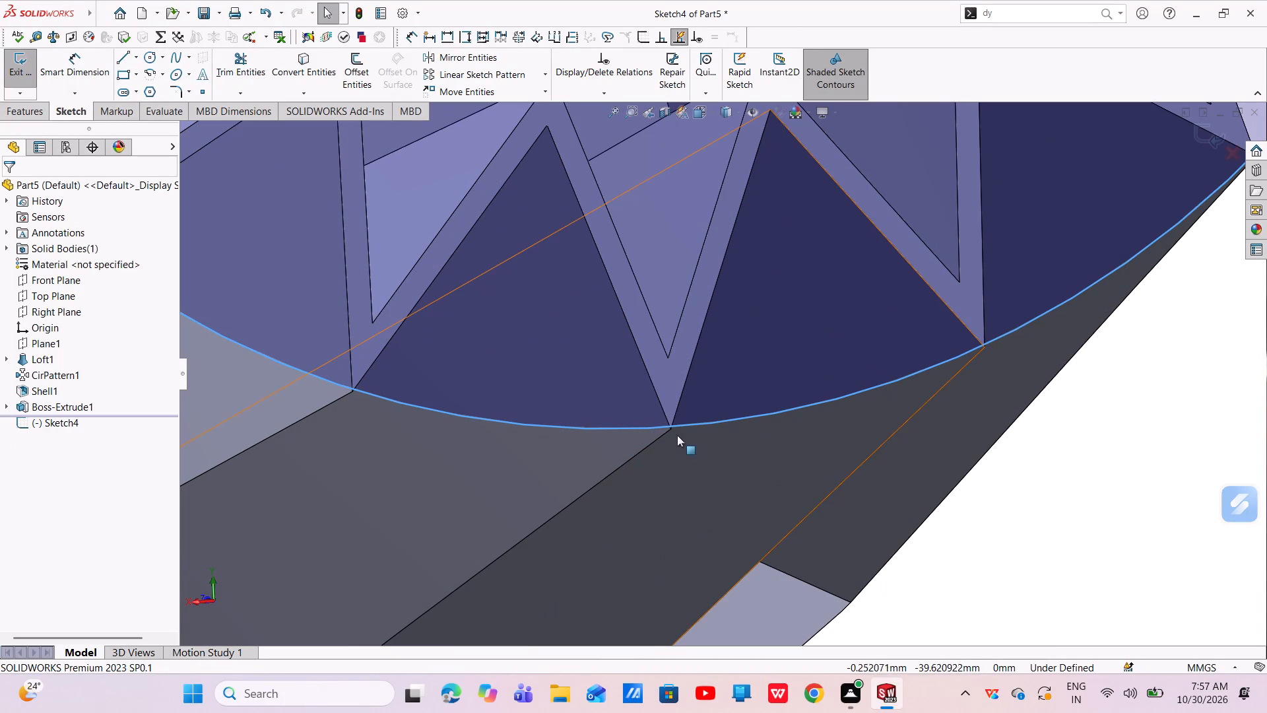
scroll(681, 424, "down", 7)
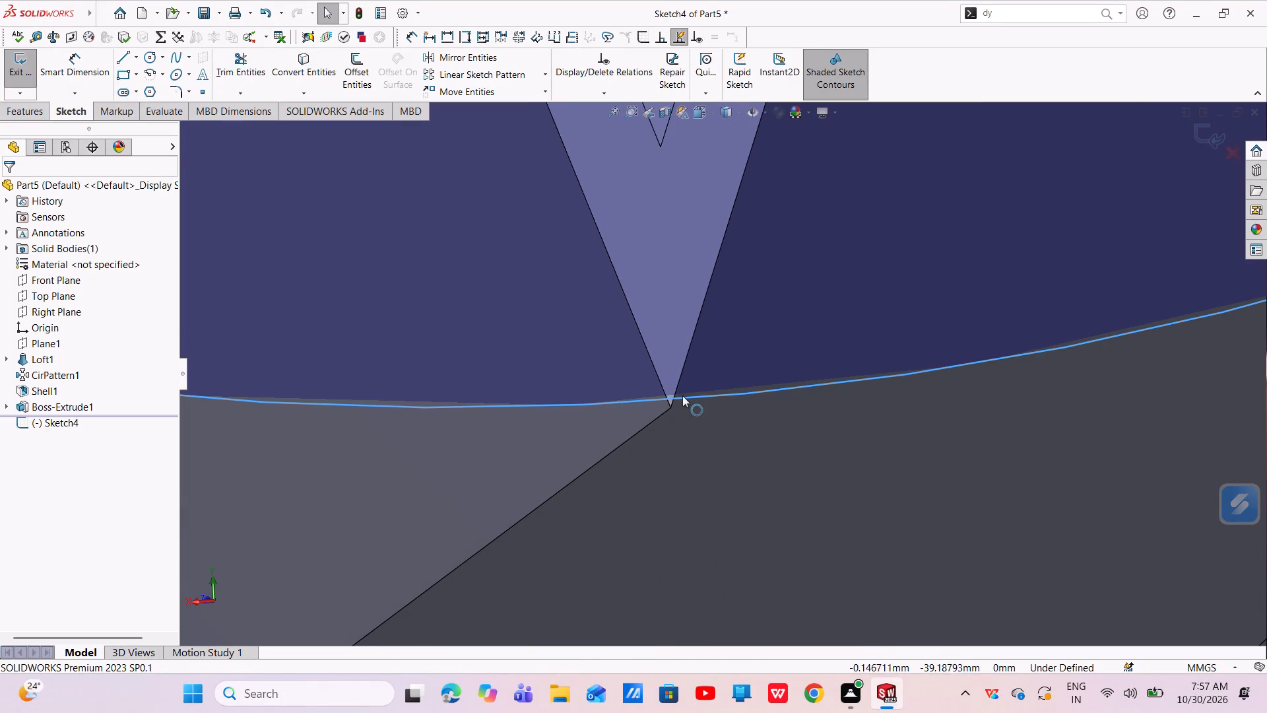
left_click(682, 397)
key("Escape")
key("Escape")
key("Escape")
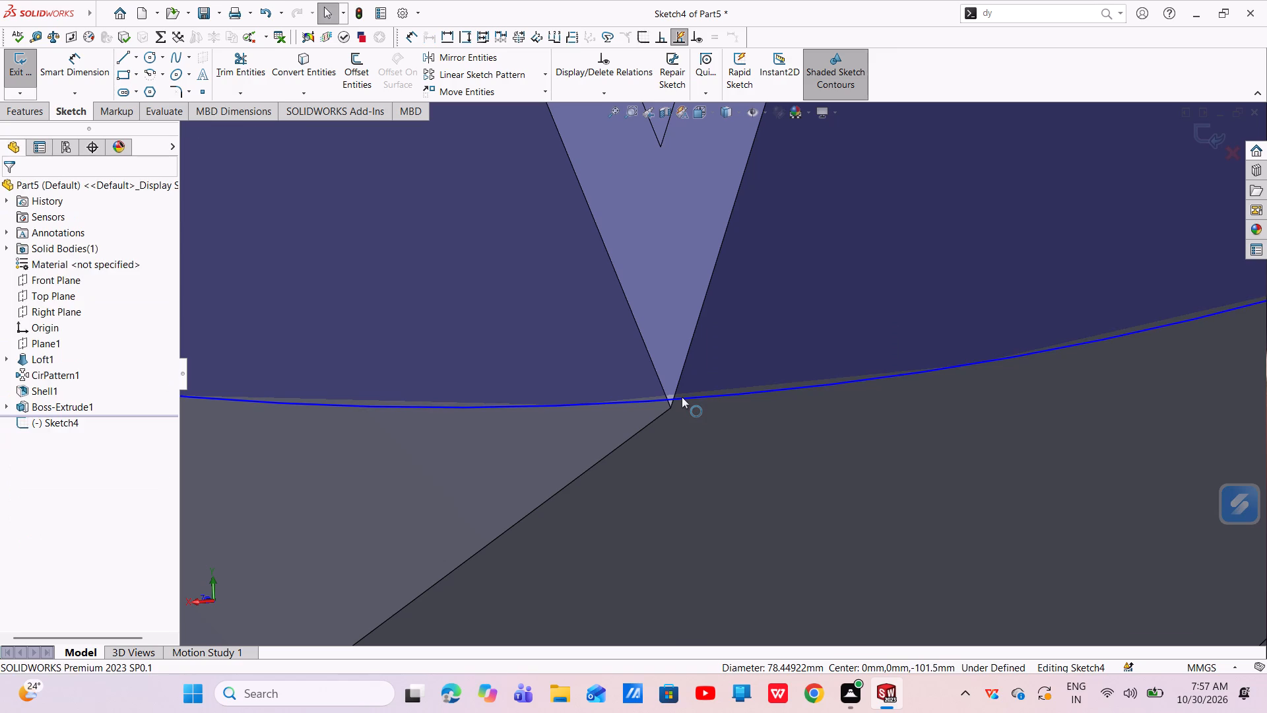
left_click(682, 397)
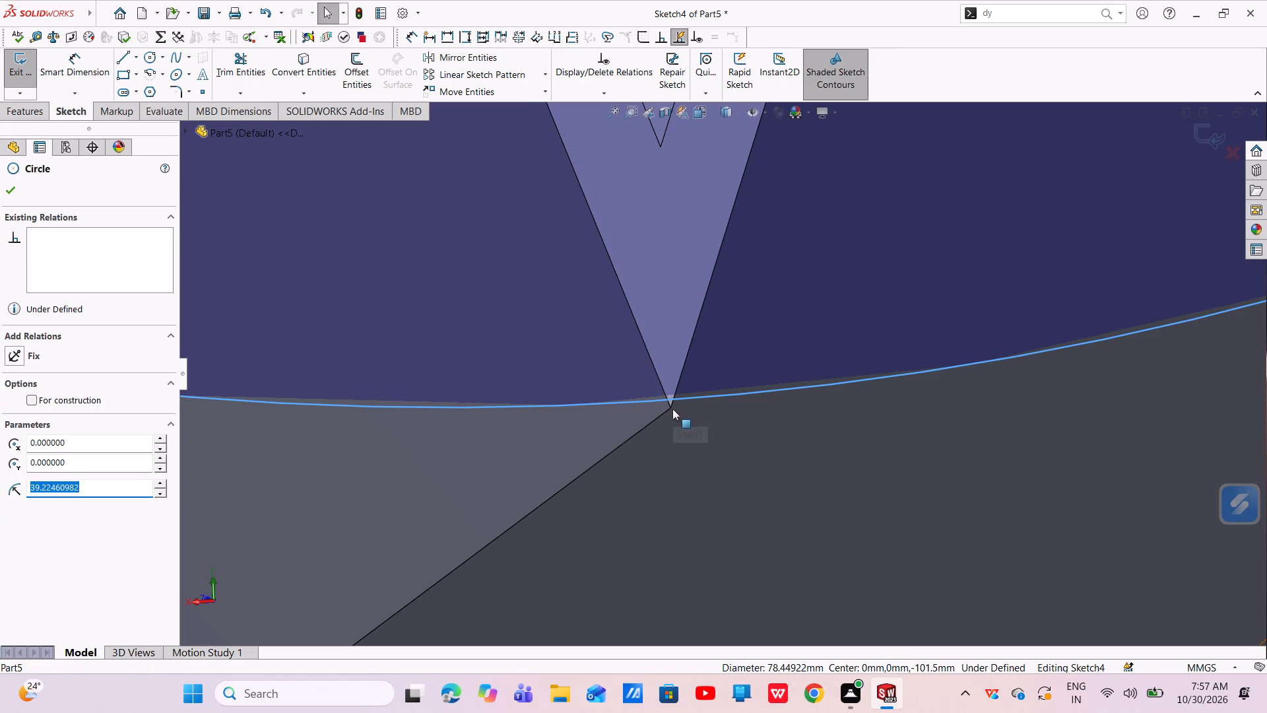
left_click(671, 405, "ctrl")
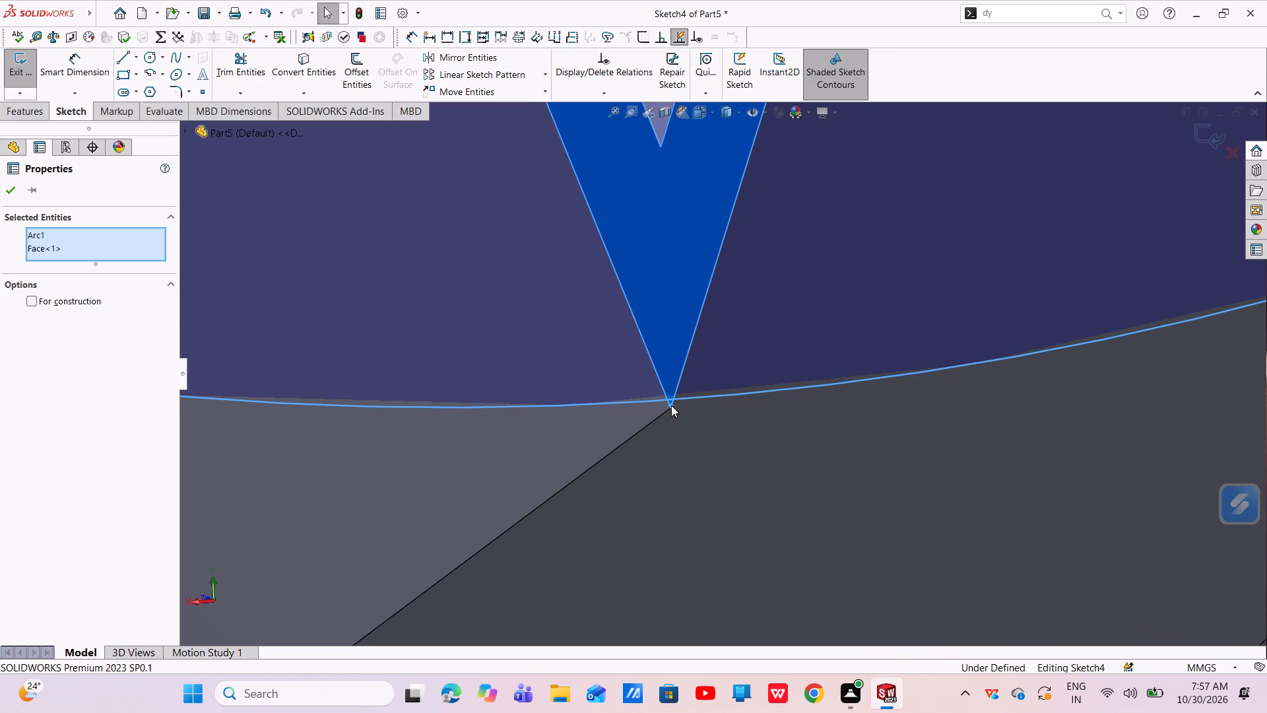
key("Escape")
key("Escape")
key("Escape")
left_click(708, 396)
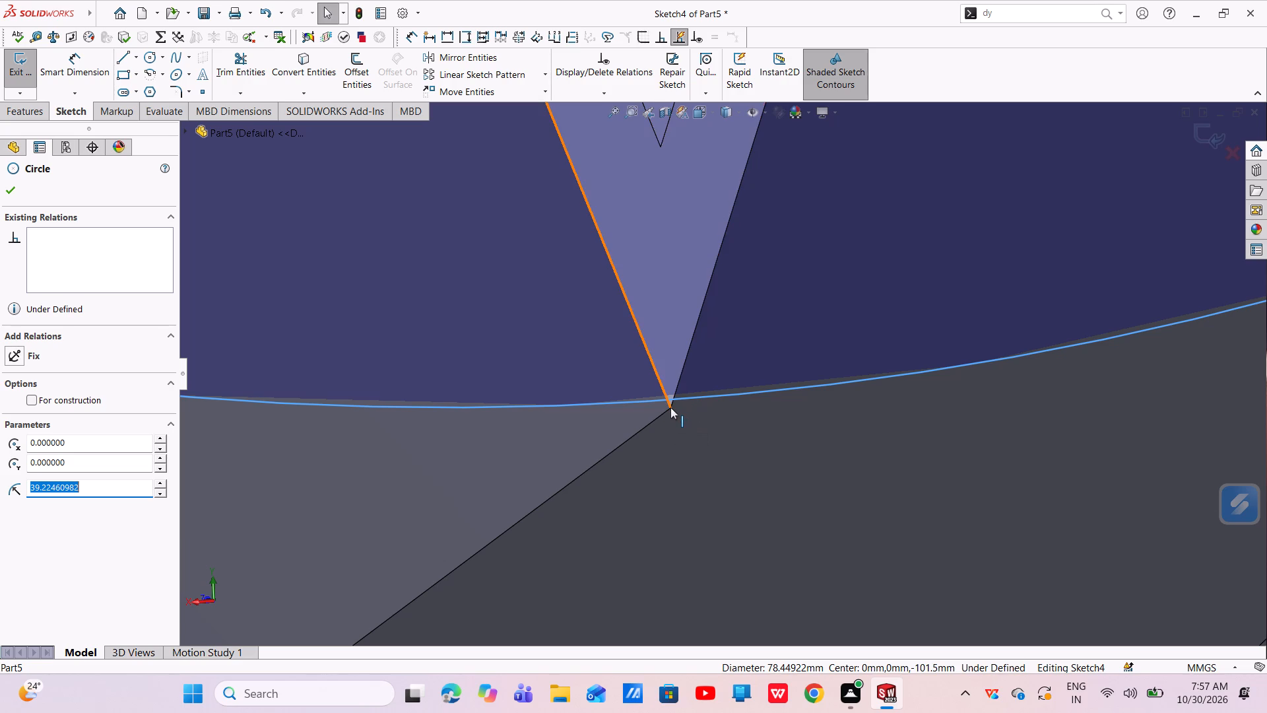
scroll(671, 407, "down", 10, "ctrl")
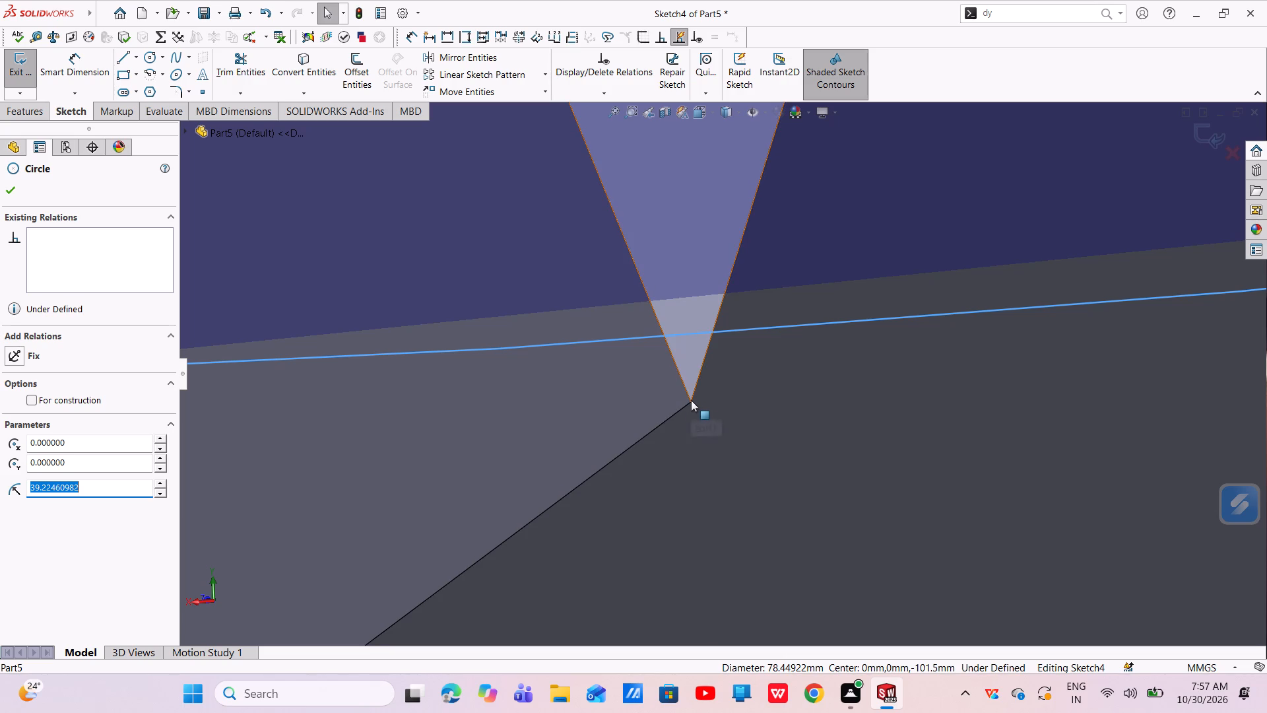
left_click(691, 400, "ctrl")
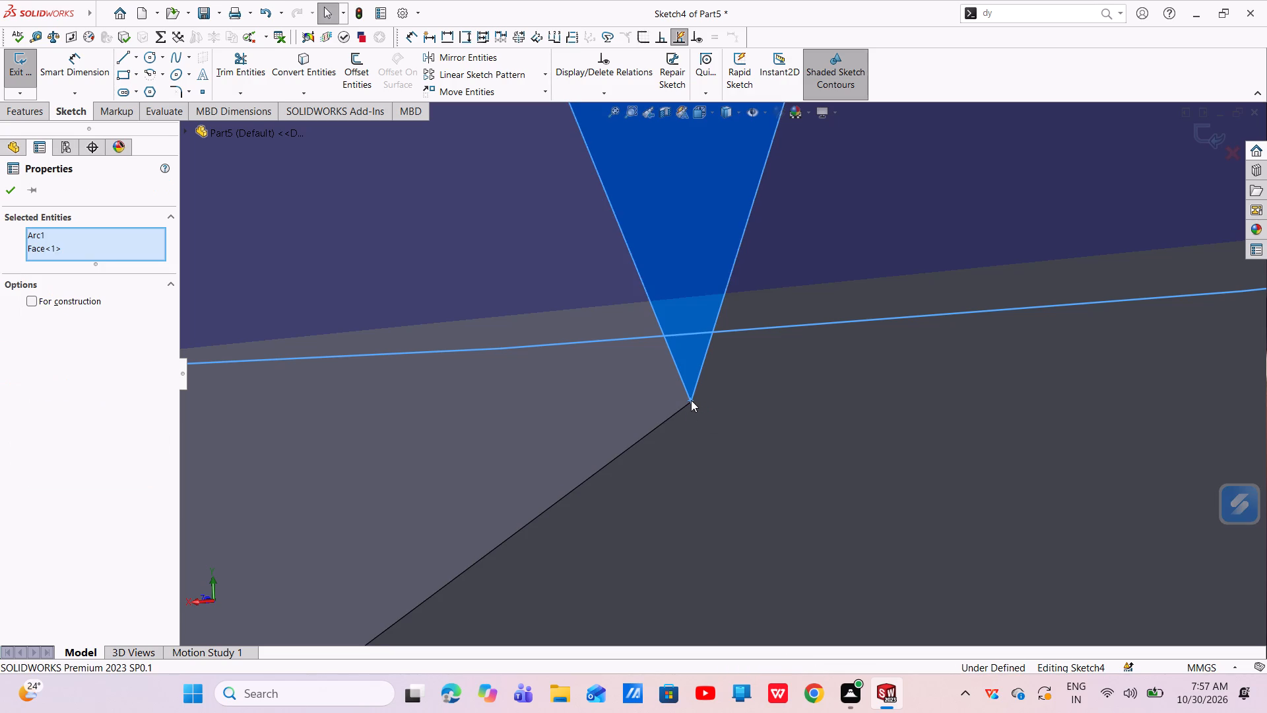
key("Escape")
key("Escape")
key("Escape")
Make the Plane1 circle coincident with an outer tip vertex of the small star-shaped end.
scroll(721, 378, "up", 5)
left_click(788, 353)
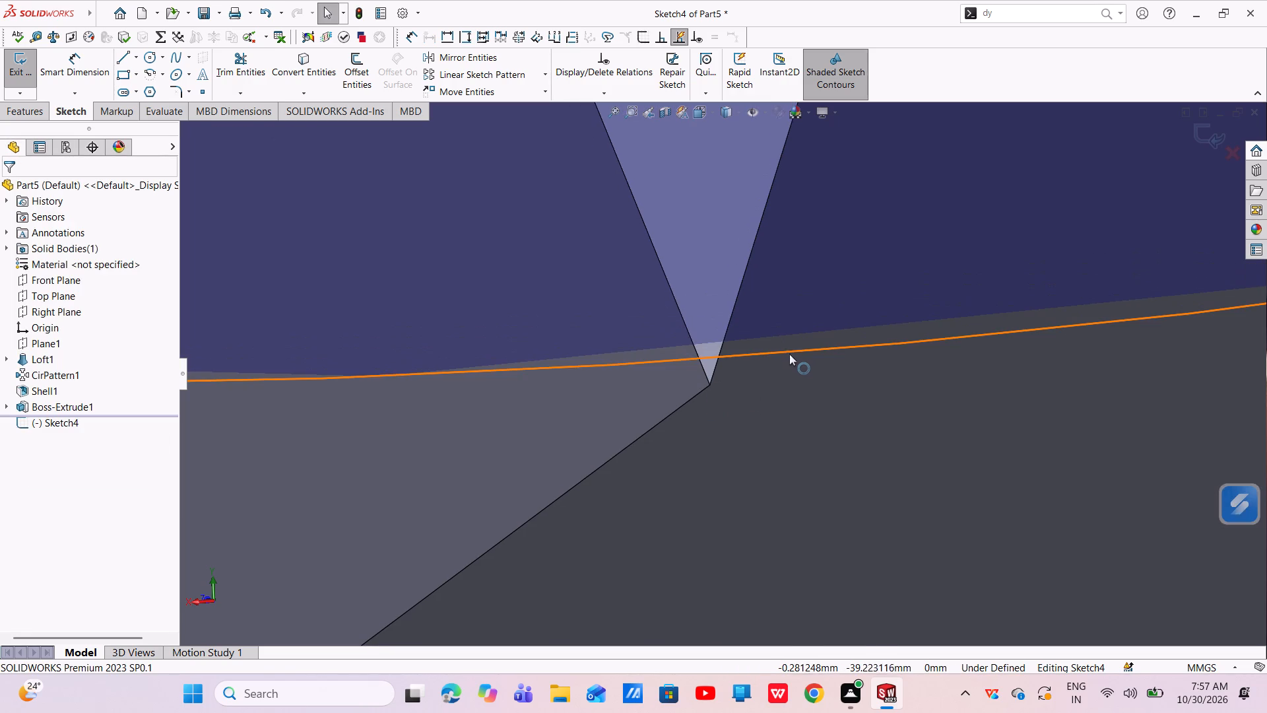
scroll(710, 382, "down", 6, "ctrl")
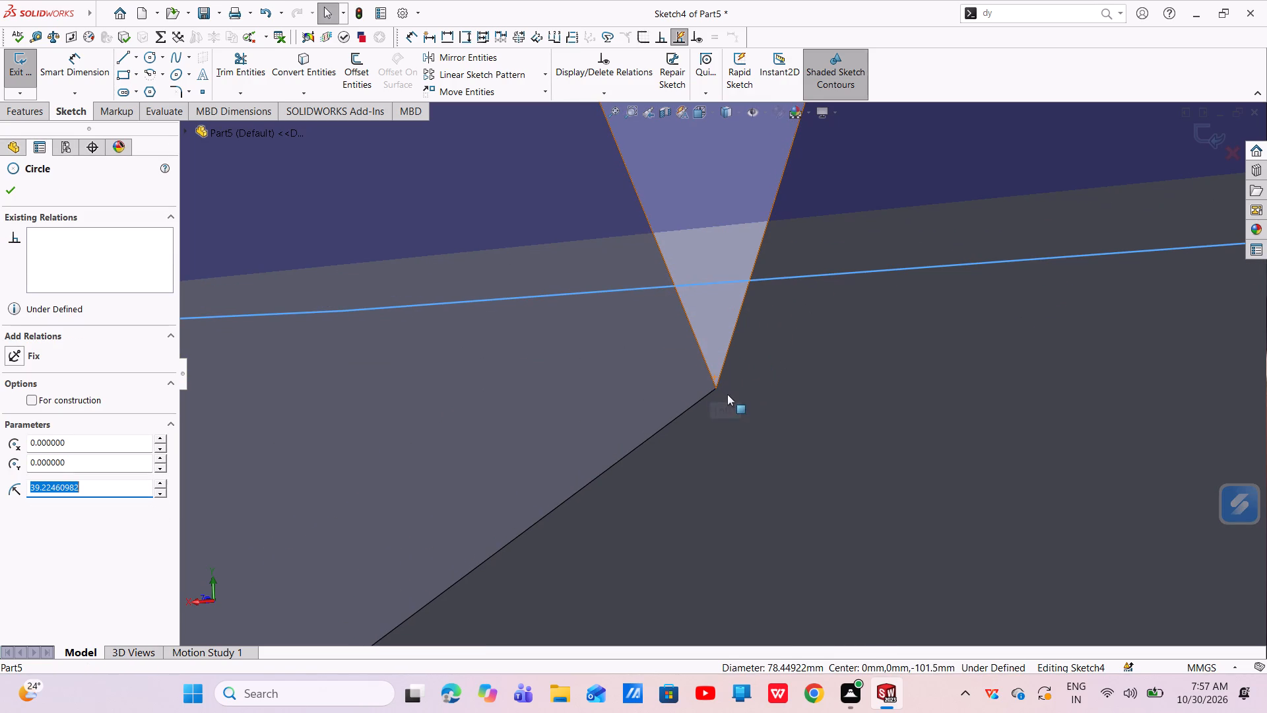
left_click(716, 388, "ctrl")
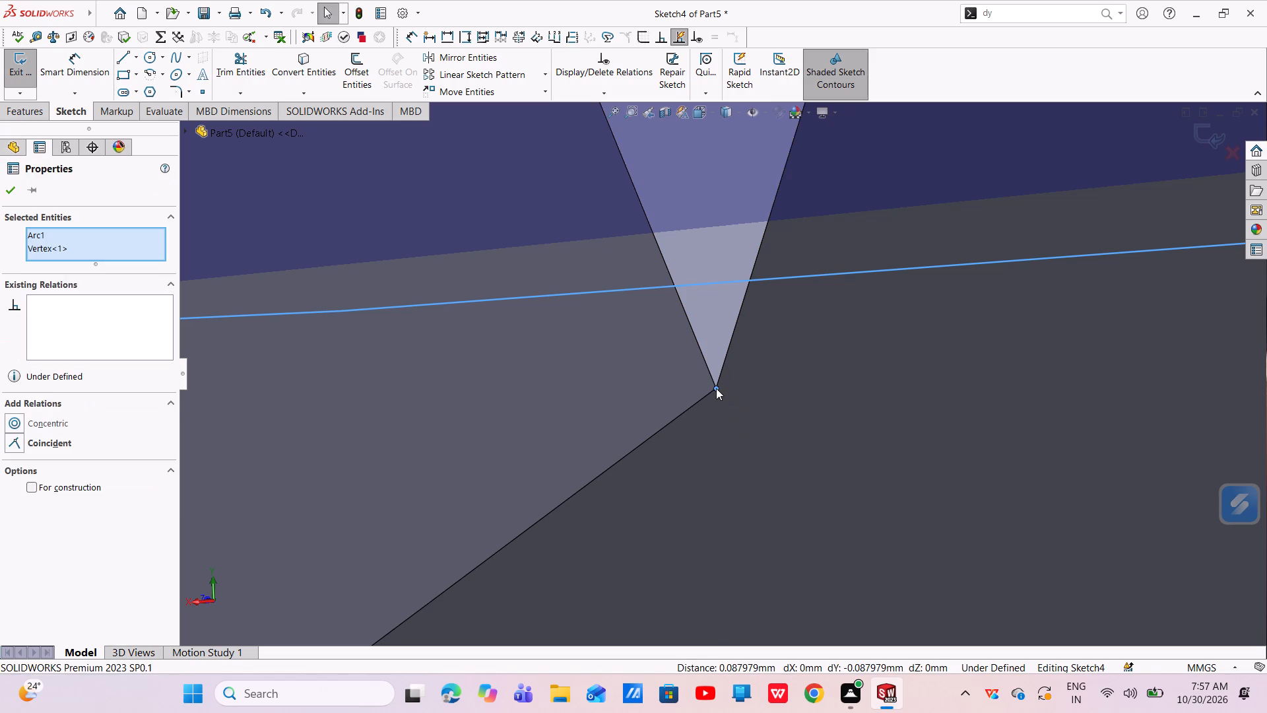
left_click(774, 333)
key("Escape")
scroll(758, 445, "up", 3)
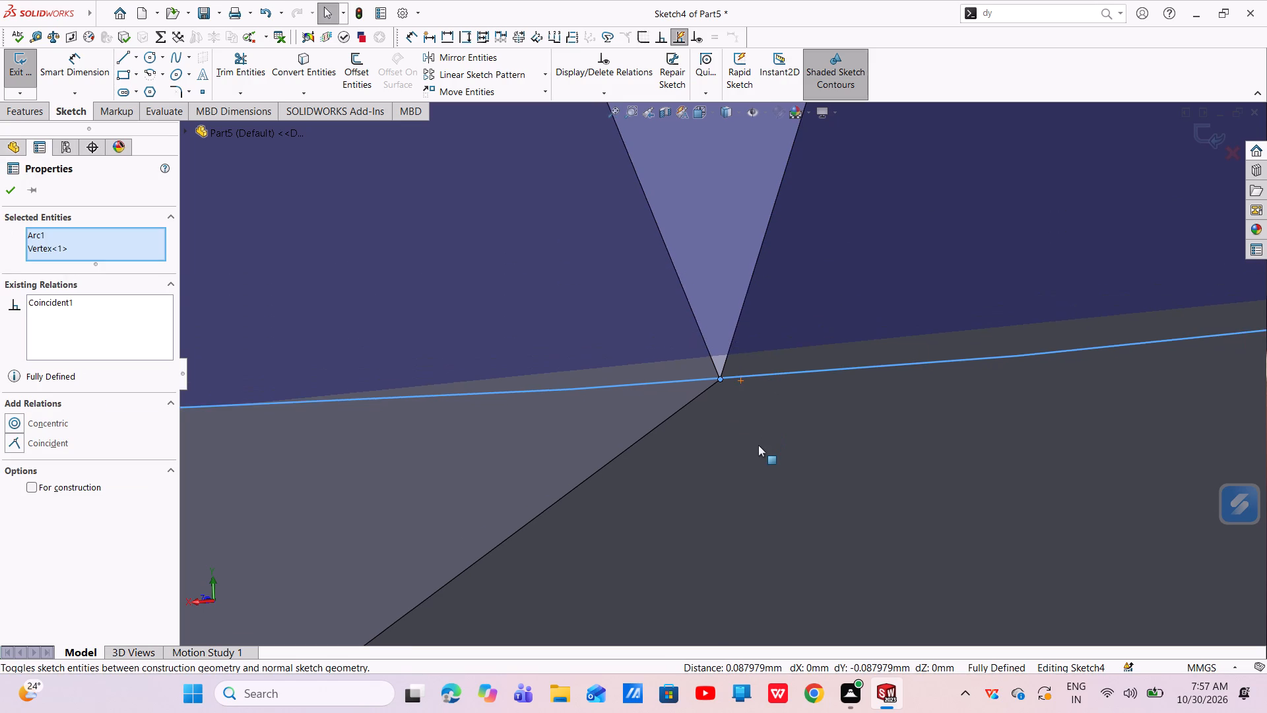
scroll(758, 445, "up", 20)
scroll(758, 445, "up", 4)
left_click(1068, 400)
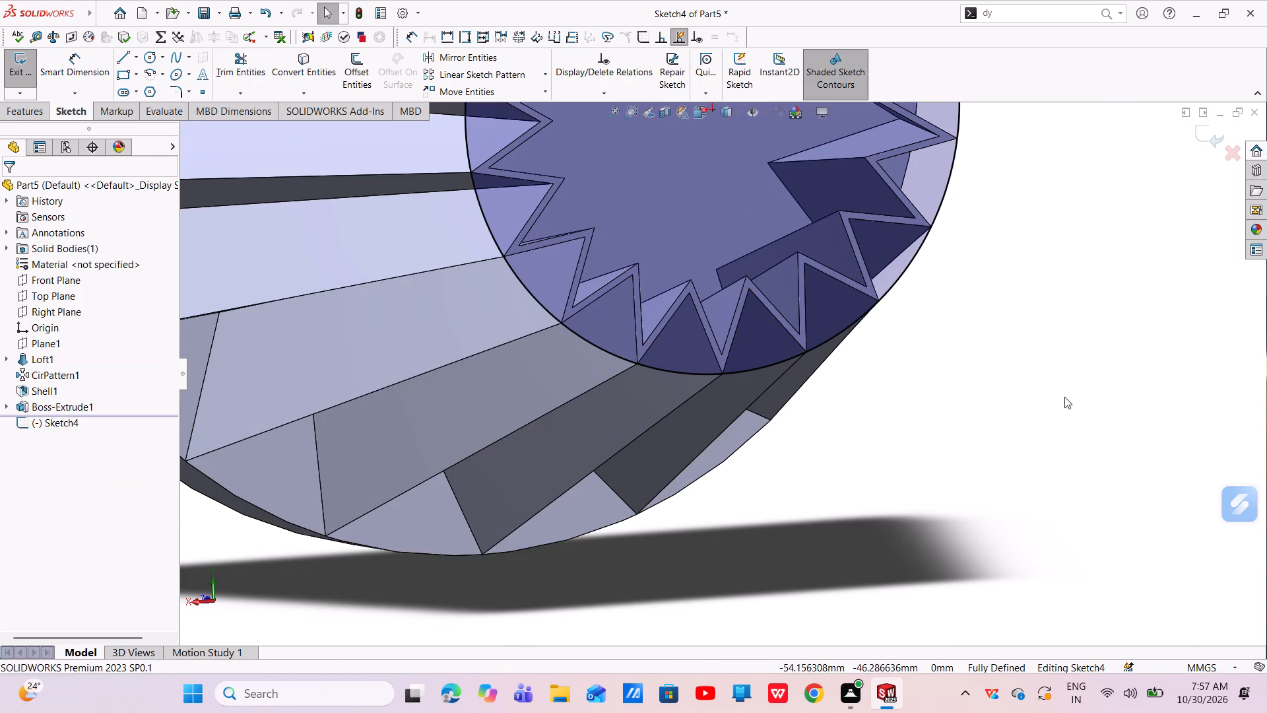
scroll(958, 393, "up", 5)
scroll(792, 296, "down", 3)
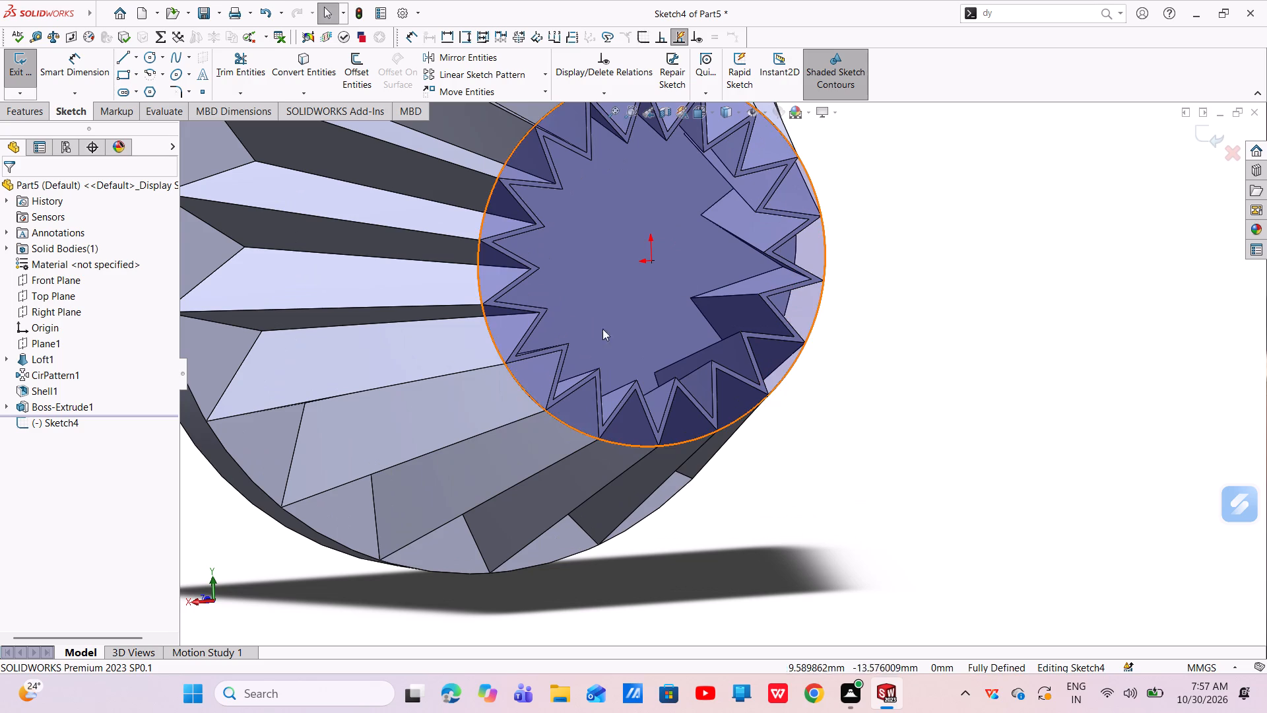
Extrude the circle as a 17.75 mm blind boss, reversed to point away from the fluted body and merged with it.
left_click(9, 111)
left_click(0, 62)
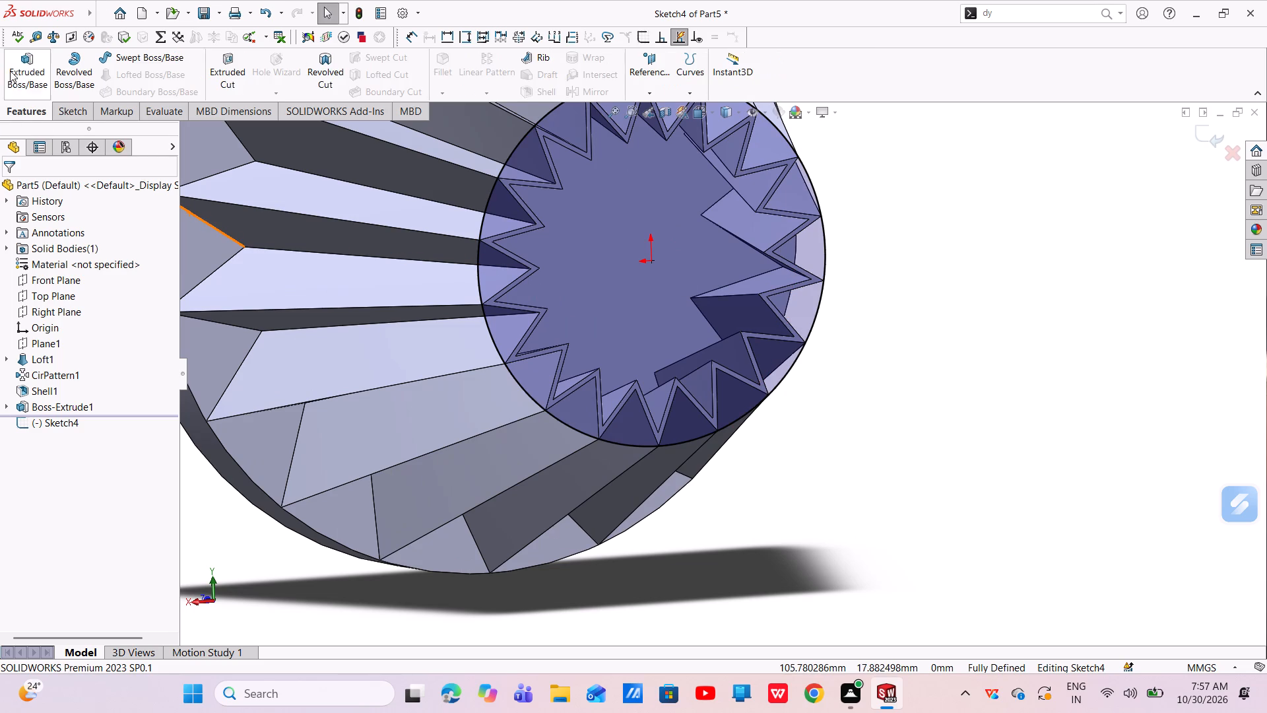
left_click(26, 77)
middle_click_drag(659, 471, 639, 465)
scroll(659, 471, "down", 1)
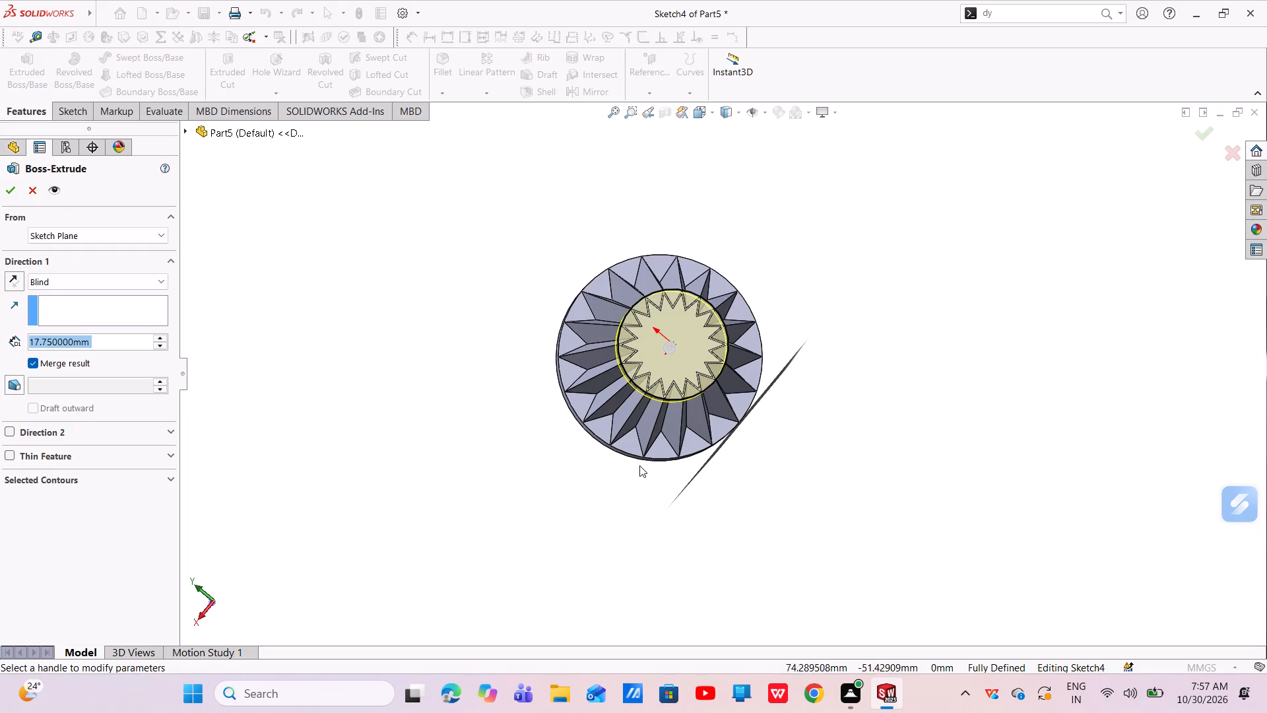
middle_click_drag(639, 465, 474, 485)
scroll(474, 485, "up", 1)
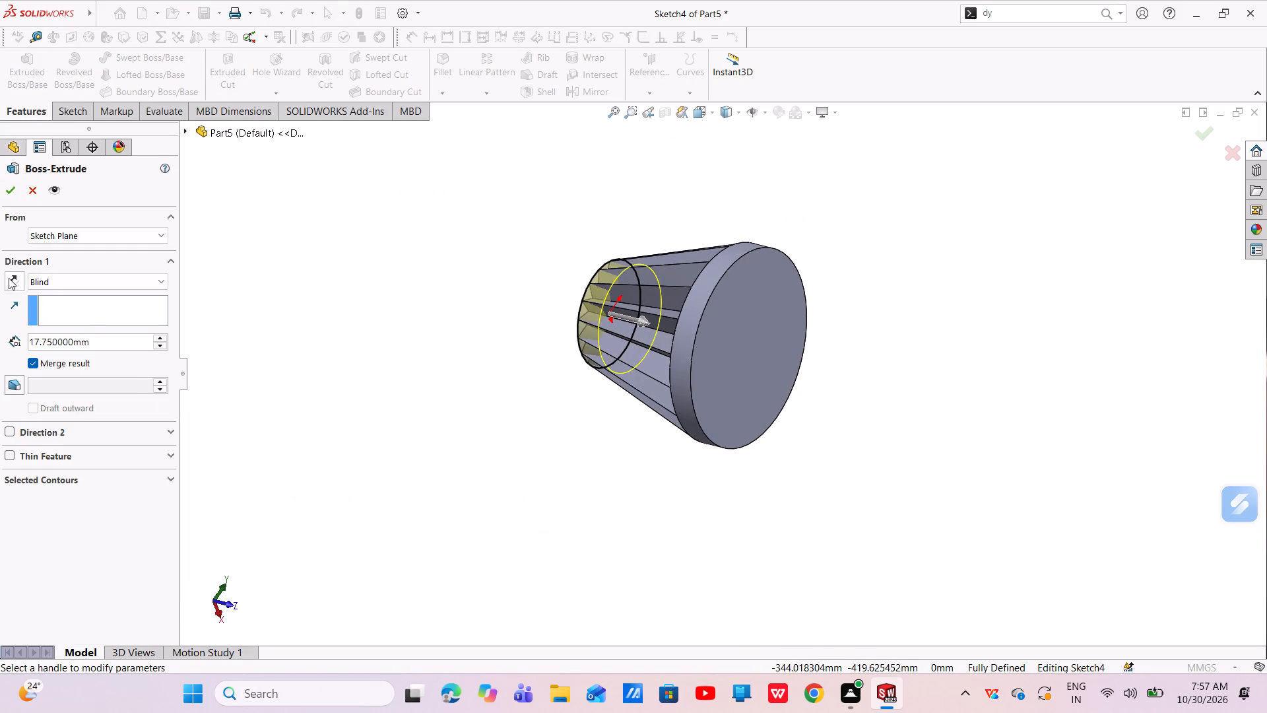
left_click(12, 277)
left_click(12, 186)
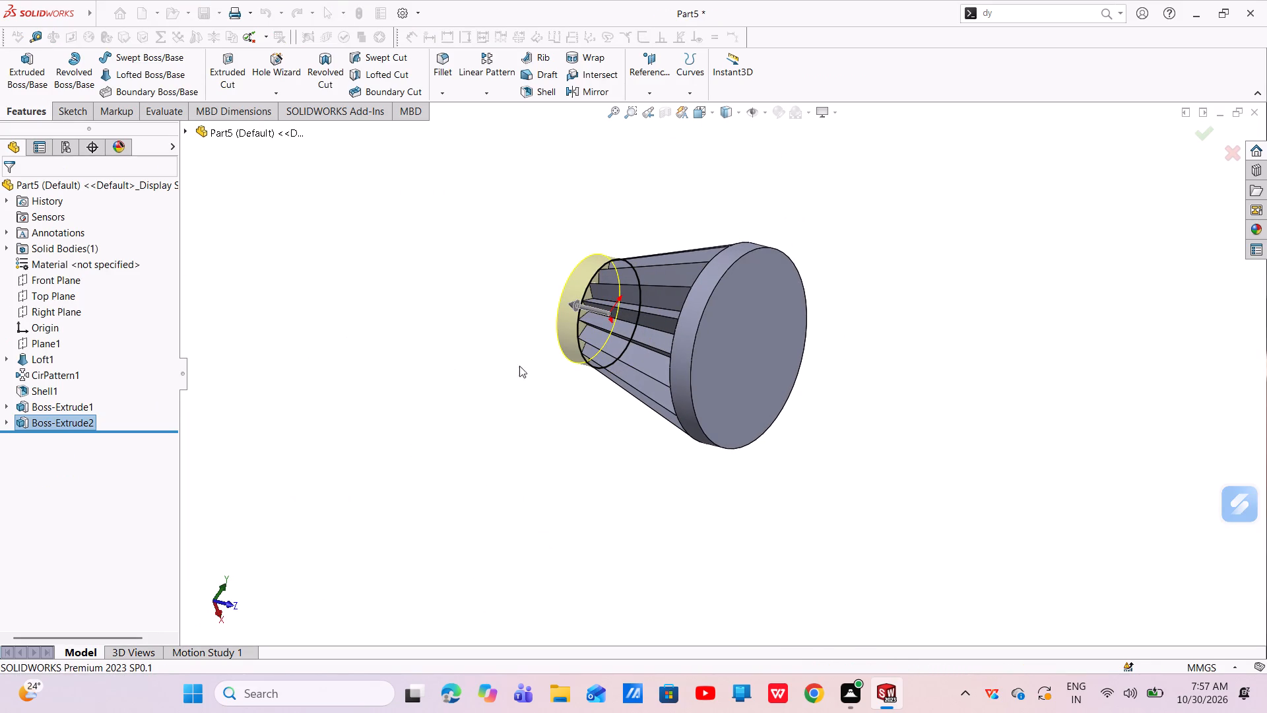
Fillet the outer circular edges of both end discs with a symmetric 10 mm radius.
scroll(572, 321, "down", 4)
middle_click_drag(581, 333, 641, 370)
scroll(639, 370, "up", 1)
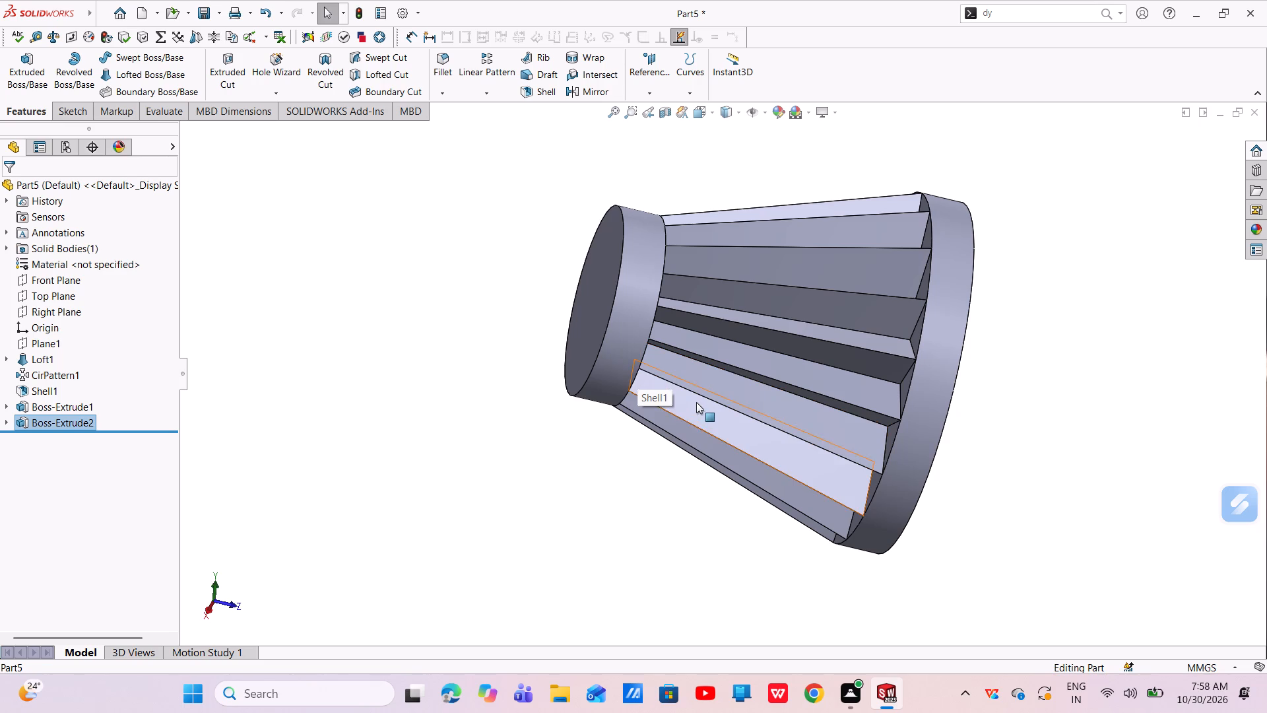
left_click(437, 63)
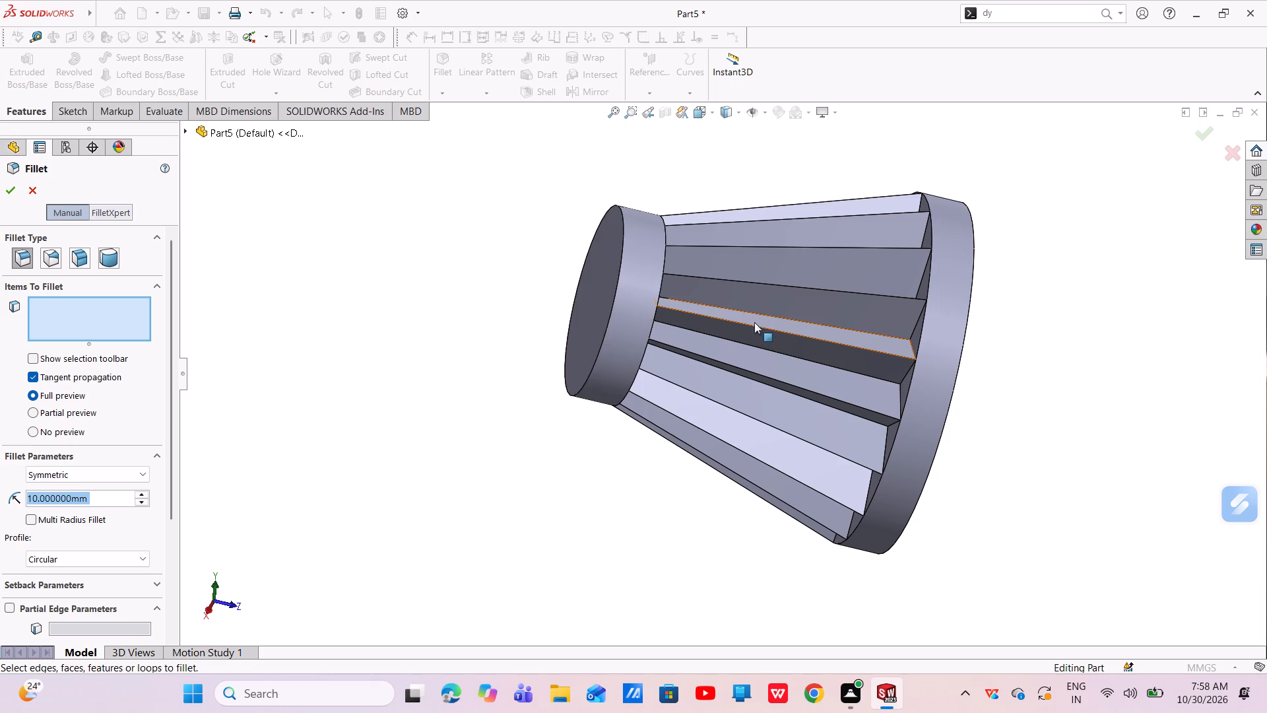
left_click(609, 323)
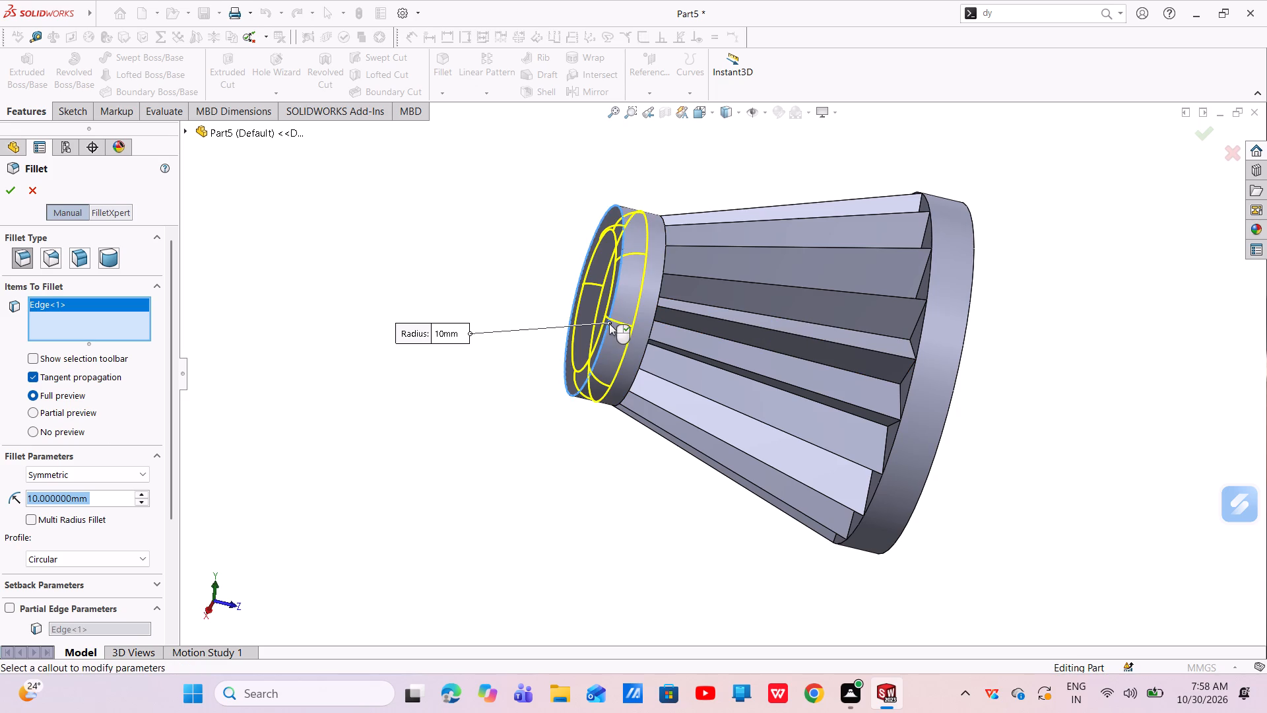
left_click(952, 402)
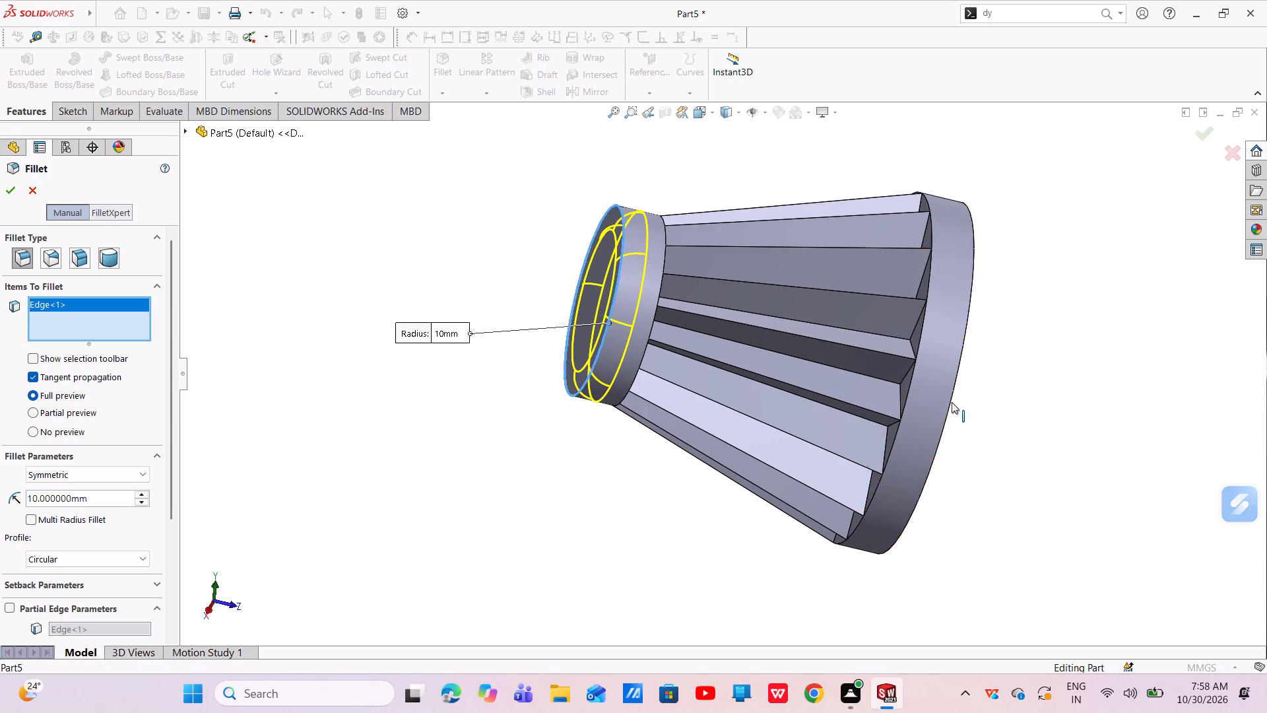
left_click(1198, 137)
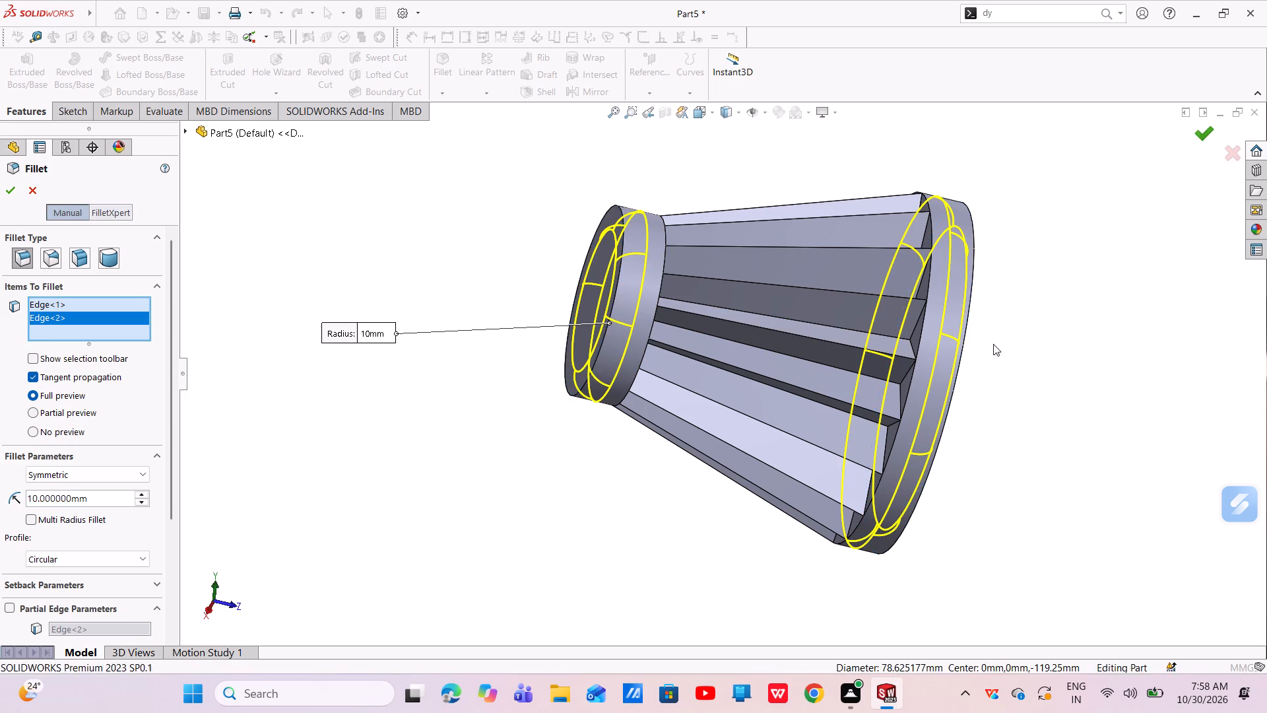
Inspect the filleted part from the small end, the fluted sides and the large base.
scroll(741, 357, "down", 3)
scroll(741, 357, "up", 7)
middle_click_drag(740, 356, 870, 248)
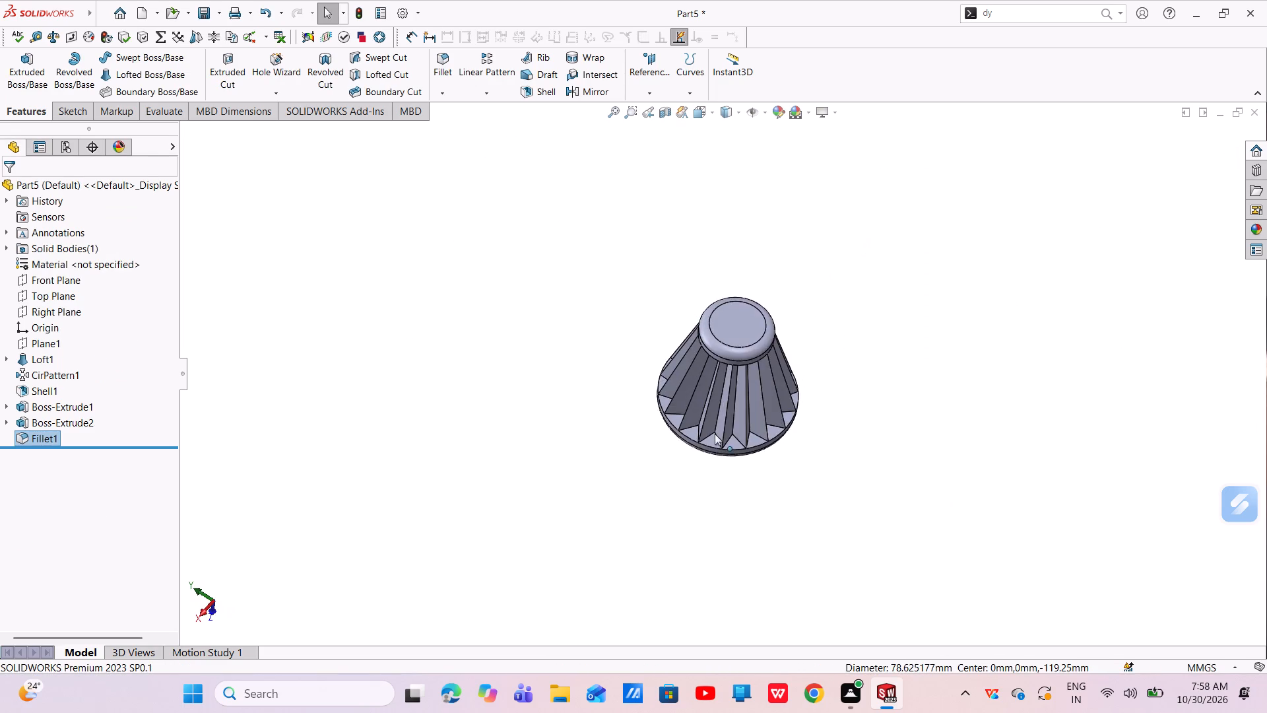
scroll(714, 434, "down", 2)
scroll(713, 434, "up", 1)
scroll(713, 434, "down", 3)
middle_click_drag(711, 430, 738, 325)
scroll(785, 333, "down", 3)
middle_click_drag(783, 341, 713, 347)
scroll(780, 341, "up", 1)
scroll(808, 451, "up", 4)
middle_click_drag(846, 461, 568, 667)
scroll(686, 514, "down", 1)
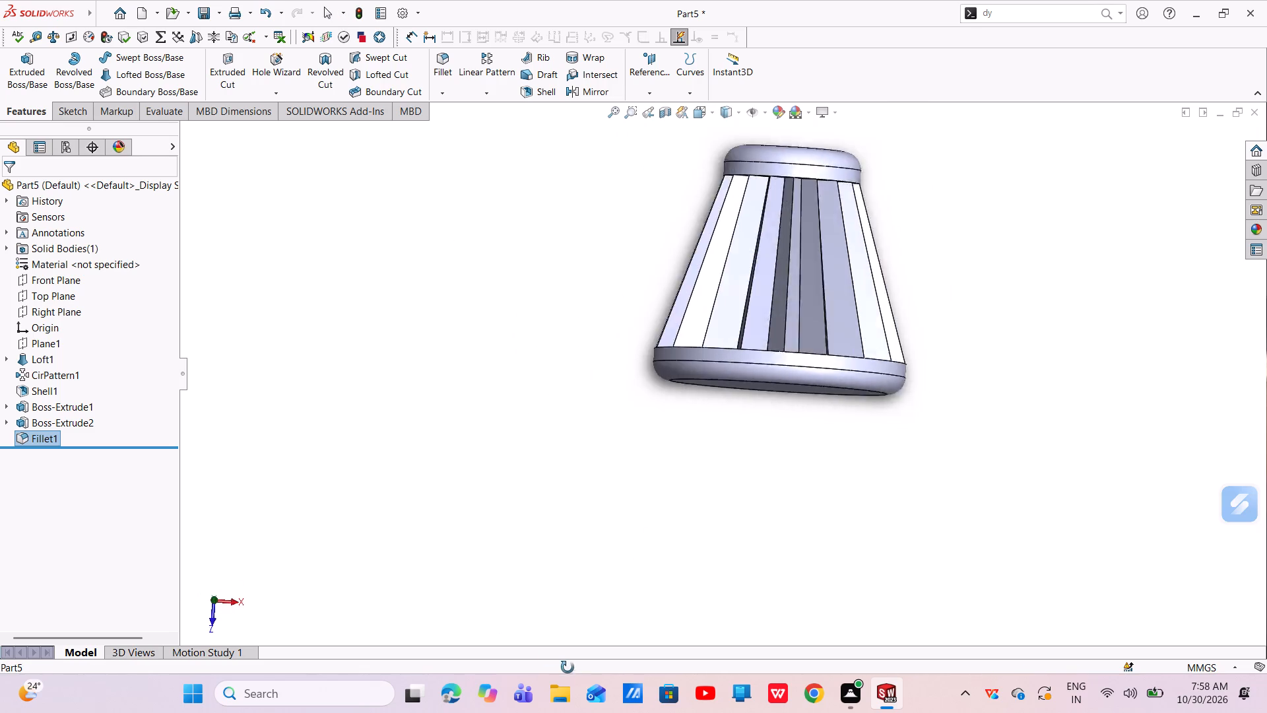
middle_click_drag(568, 667, 579, 676)
scroll(816, 404, "up", 2)
middle_click_drag(808, 395, 806, 442)
middle_click_drag(806, 442, 812, 273)
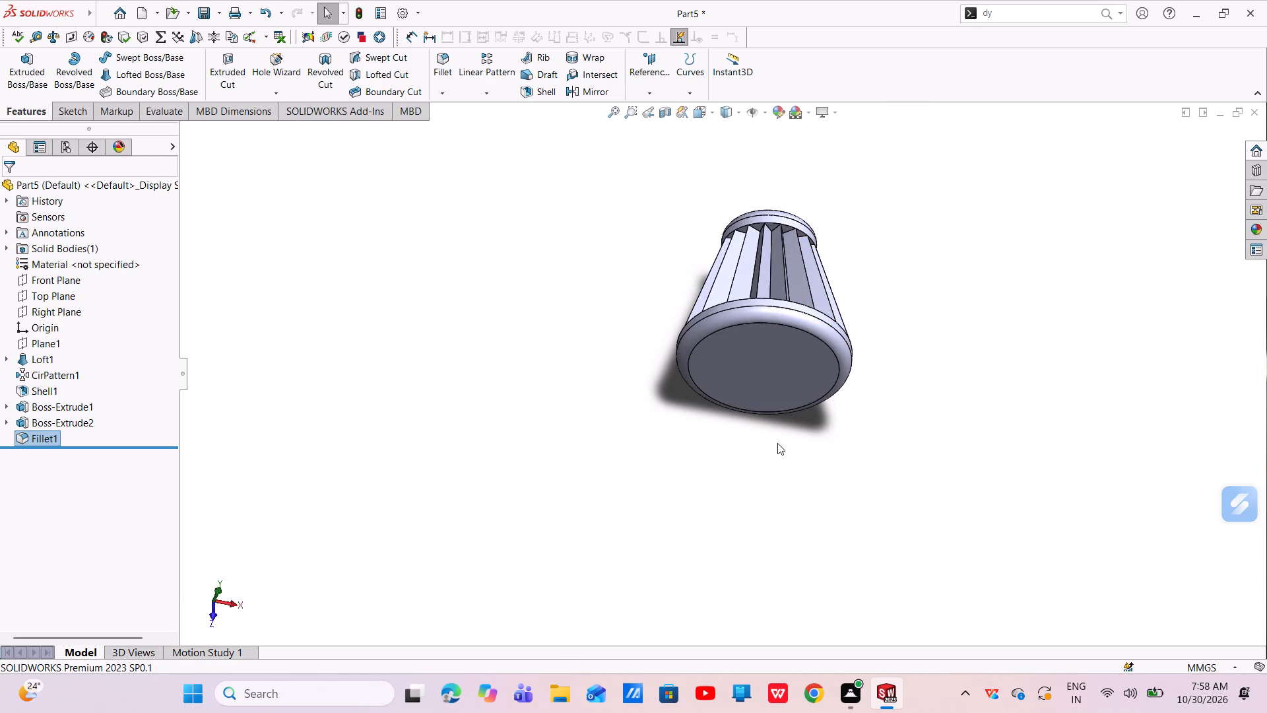
Start a sketch on the large base disc's flat outer face and draw an origin-centred circle about 67.5 mm in diameter.
left_click(778, 371)
left_click(843, 334)
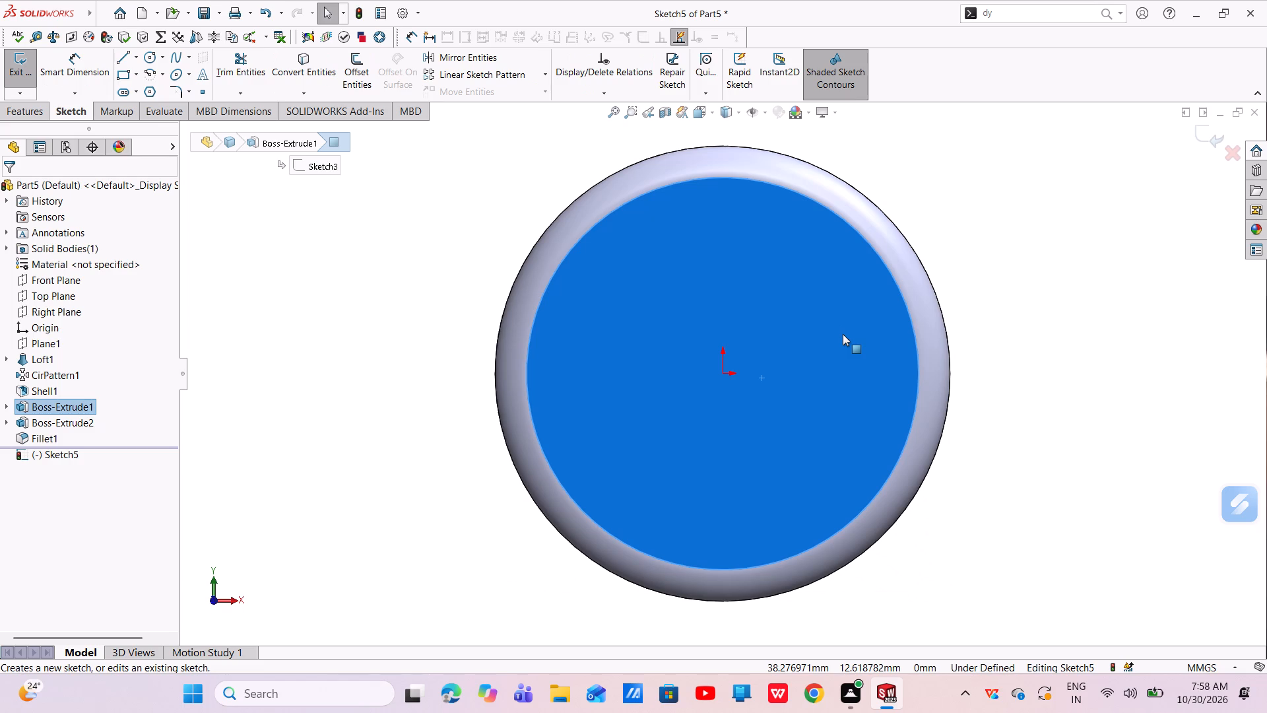
left_click(148, 60)
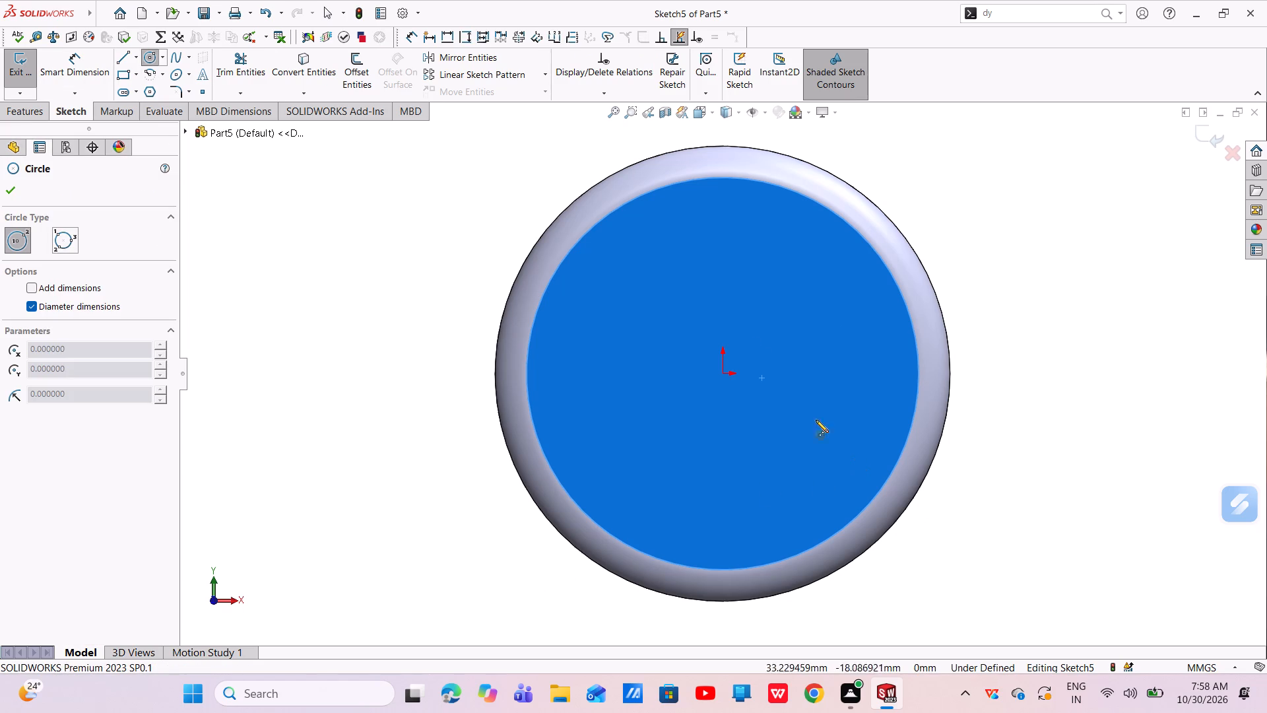
left_click(723, 374)
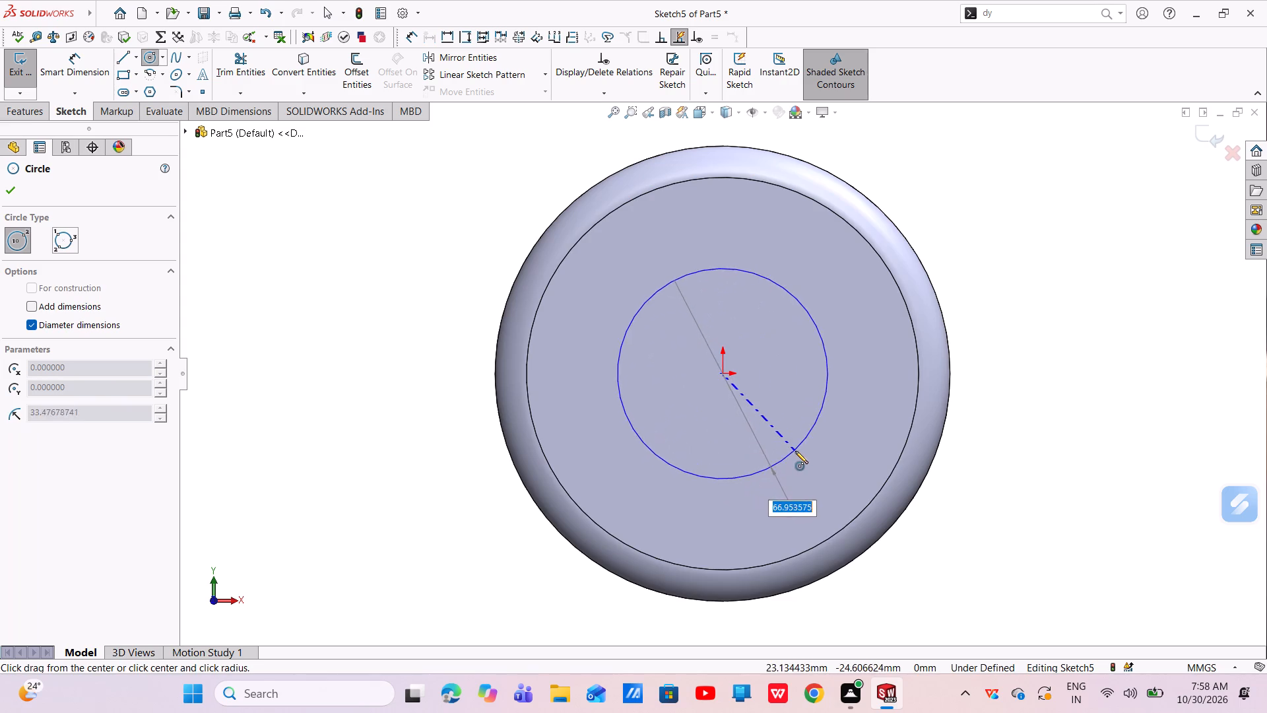
left_click(795, 451)
right_click(795, 451)
left_click(834, 462)
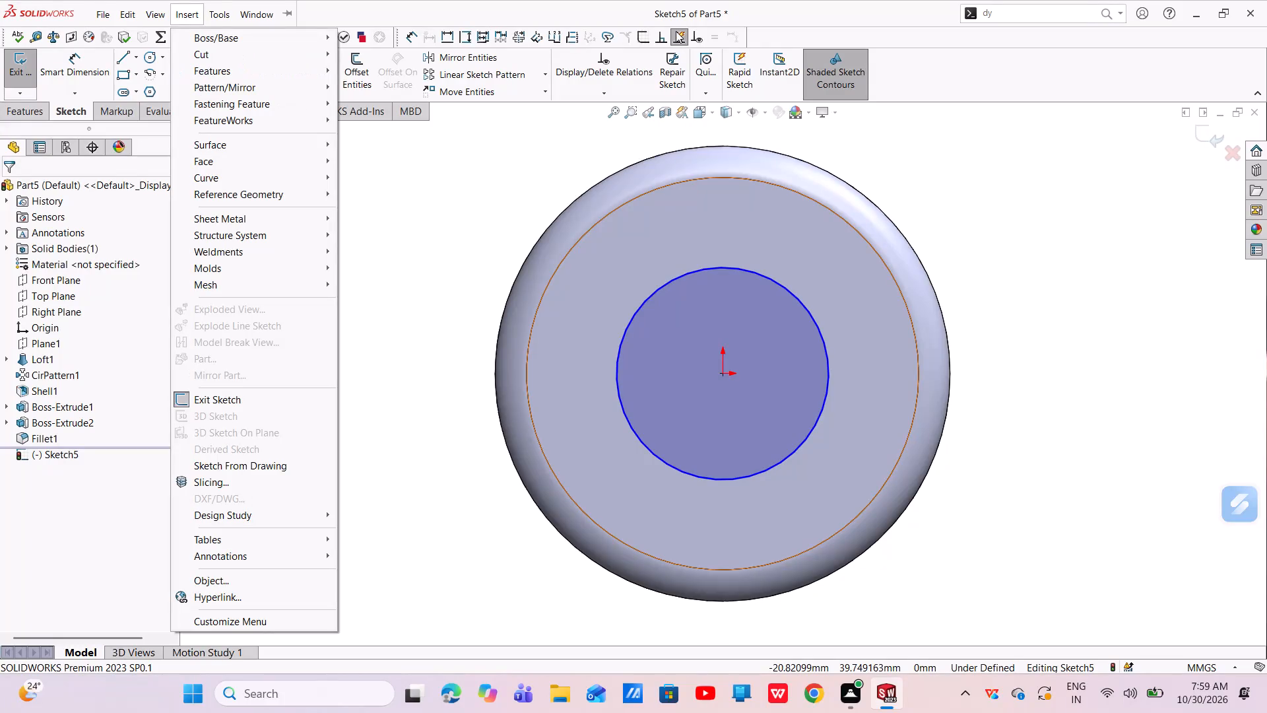
left_click(492, 225)
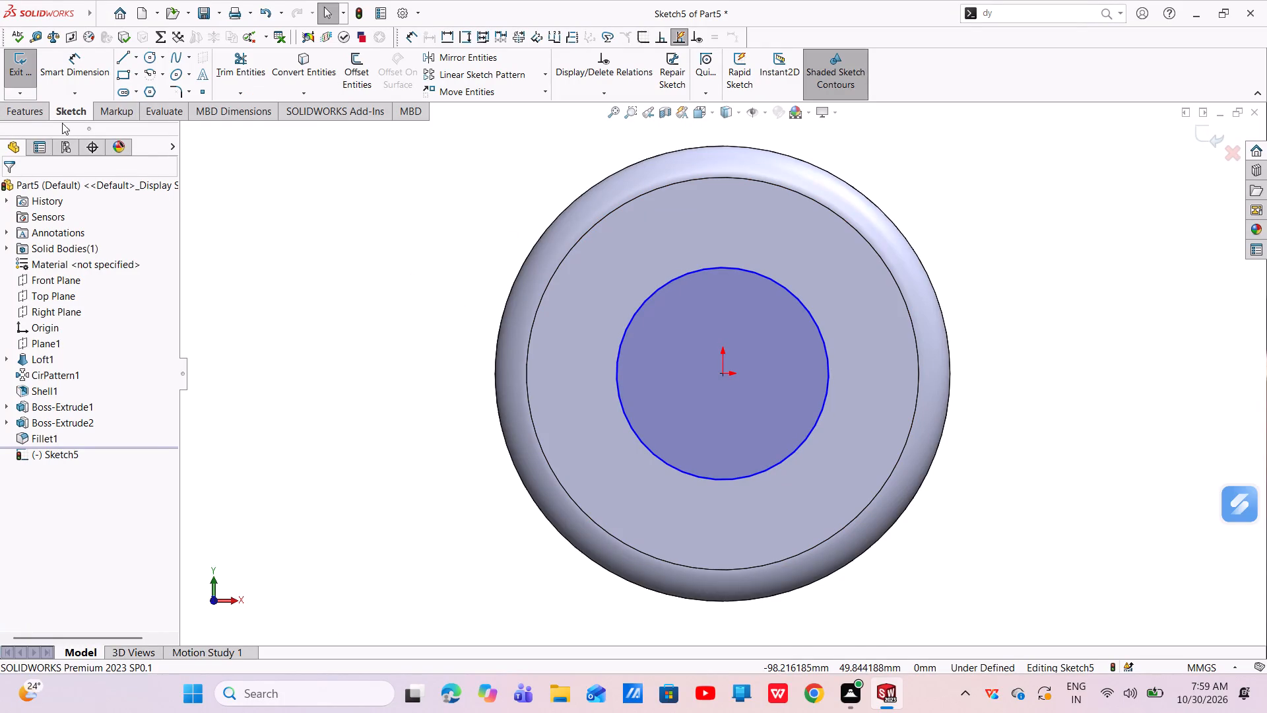
Dimension the circle's diameter and set it to 30 mm.
left_click(50, 62)
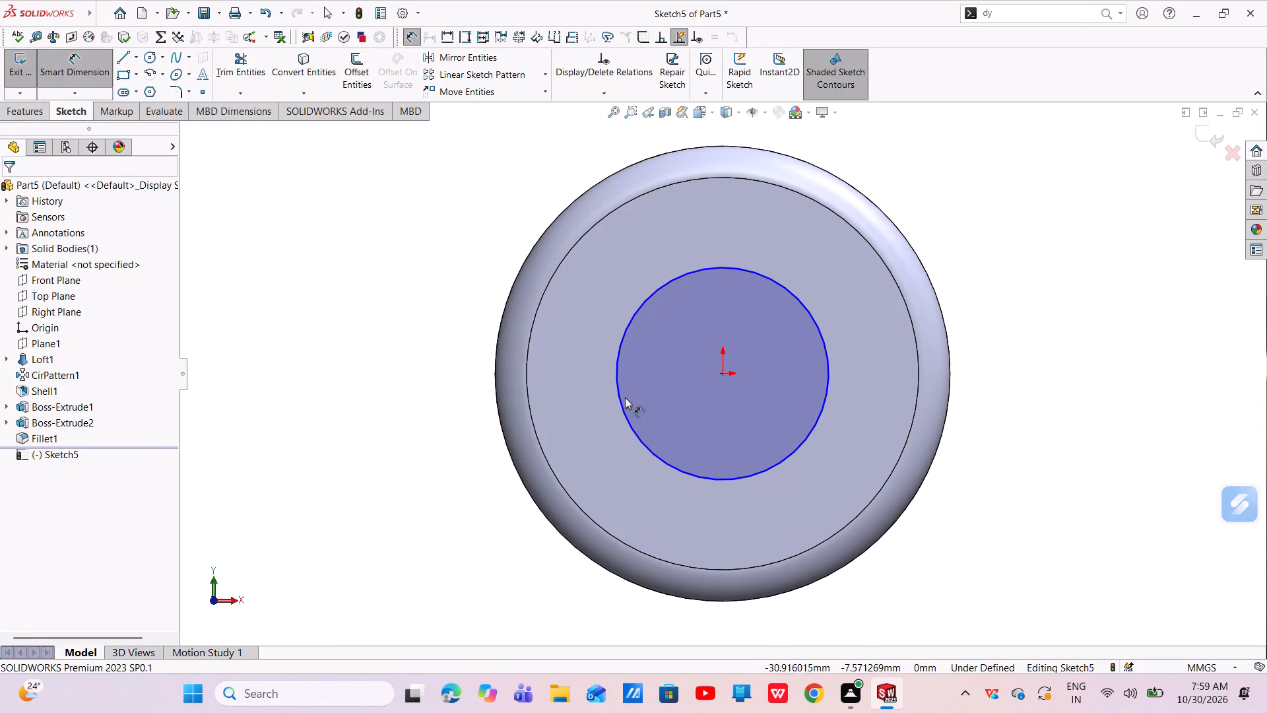
left_click(622, 395)
left_click(364, 351)
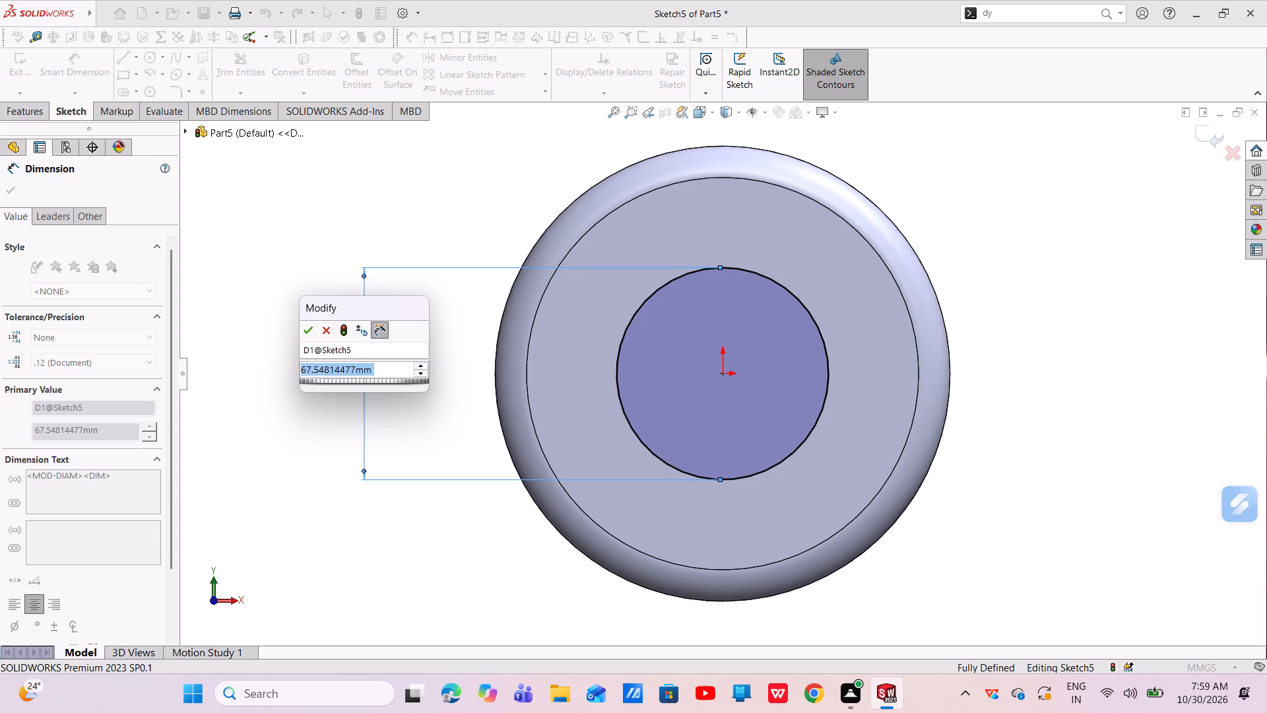
key("BackSpace")
type("30")
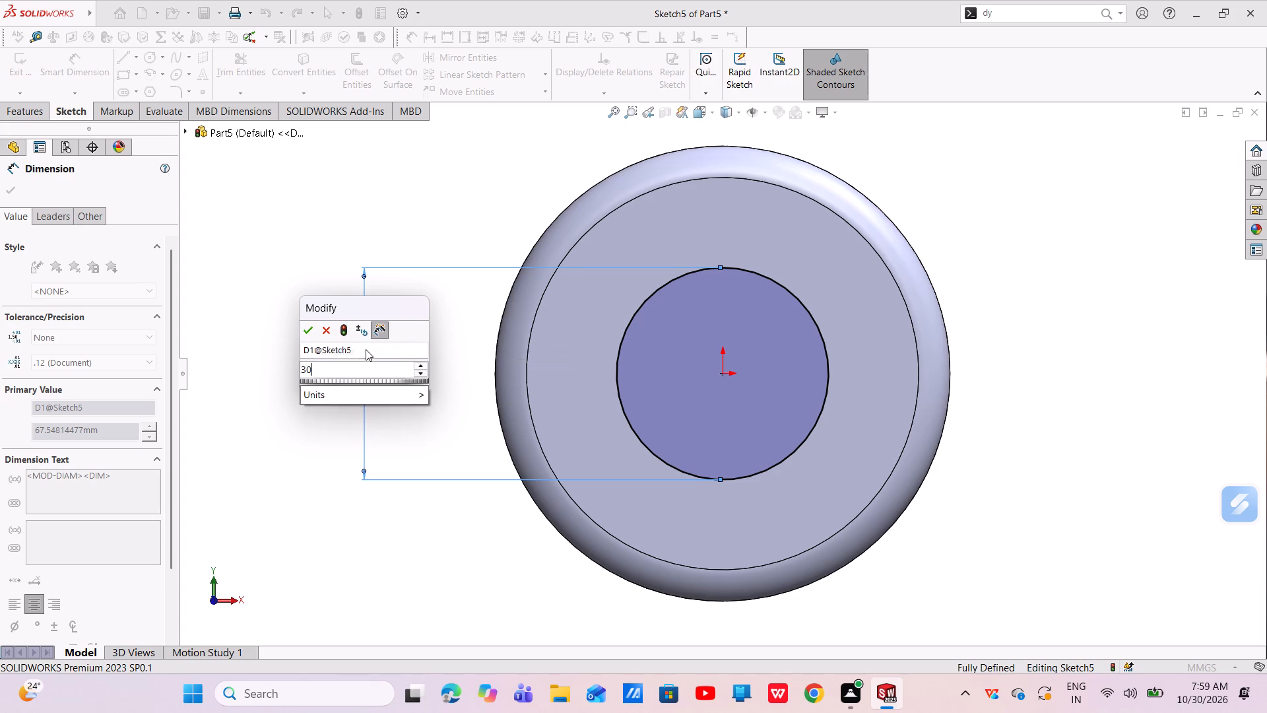
key("Return")
left_click(6, 197)
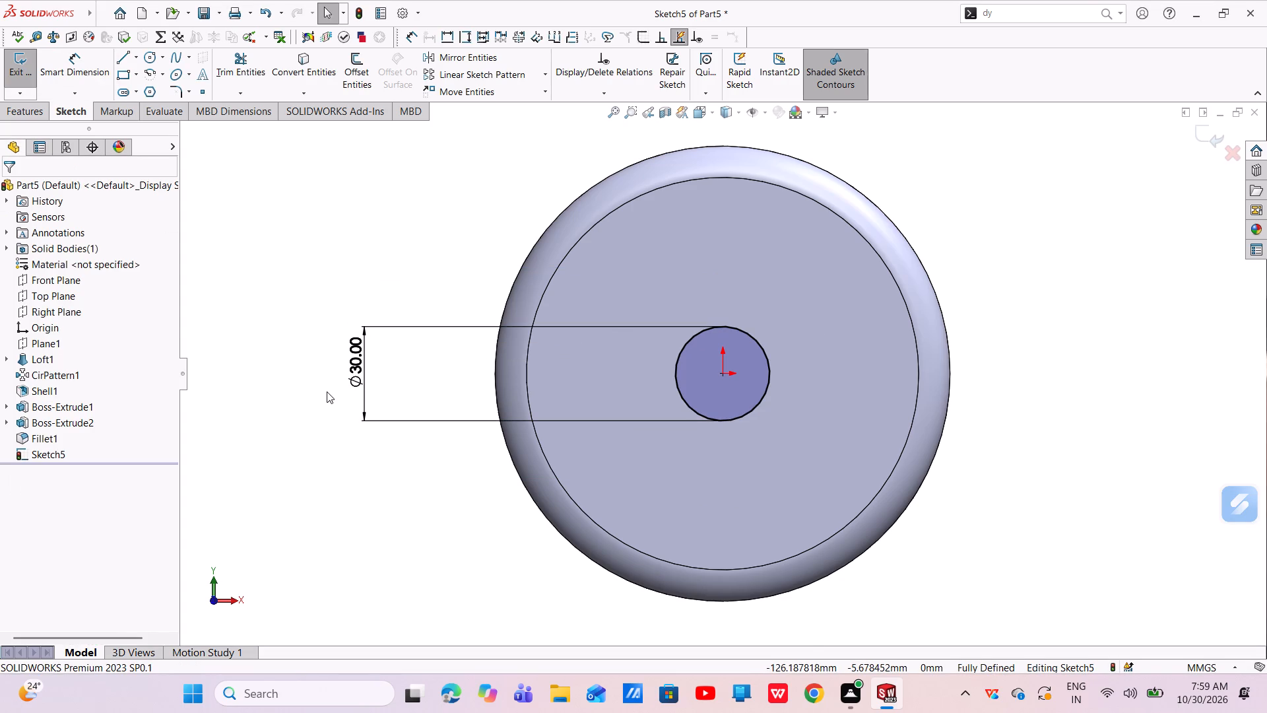
Cut-extrude the 30 mm circle into the large base disc, blind to a depth of 17.75 mm.
middle_click_drag(668, 428, 576, 479)
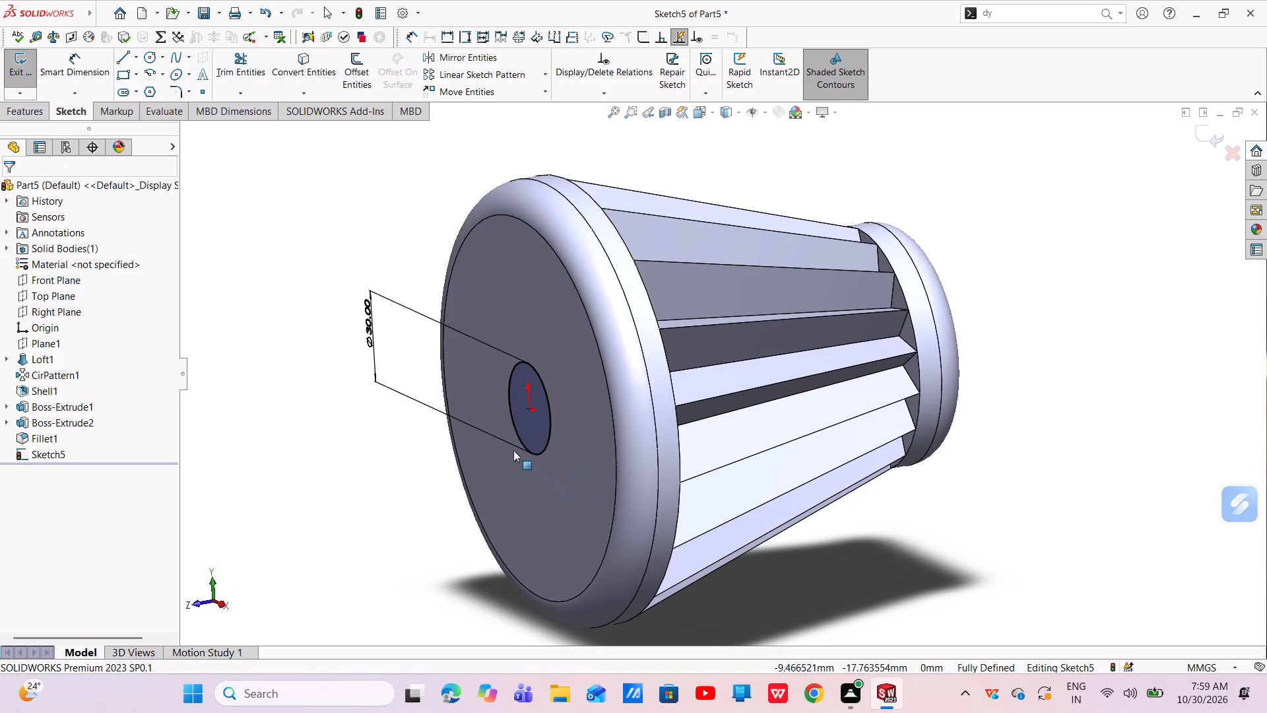
left_click(24, 110)
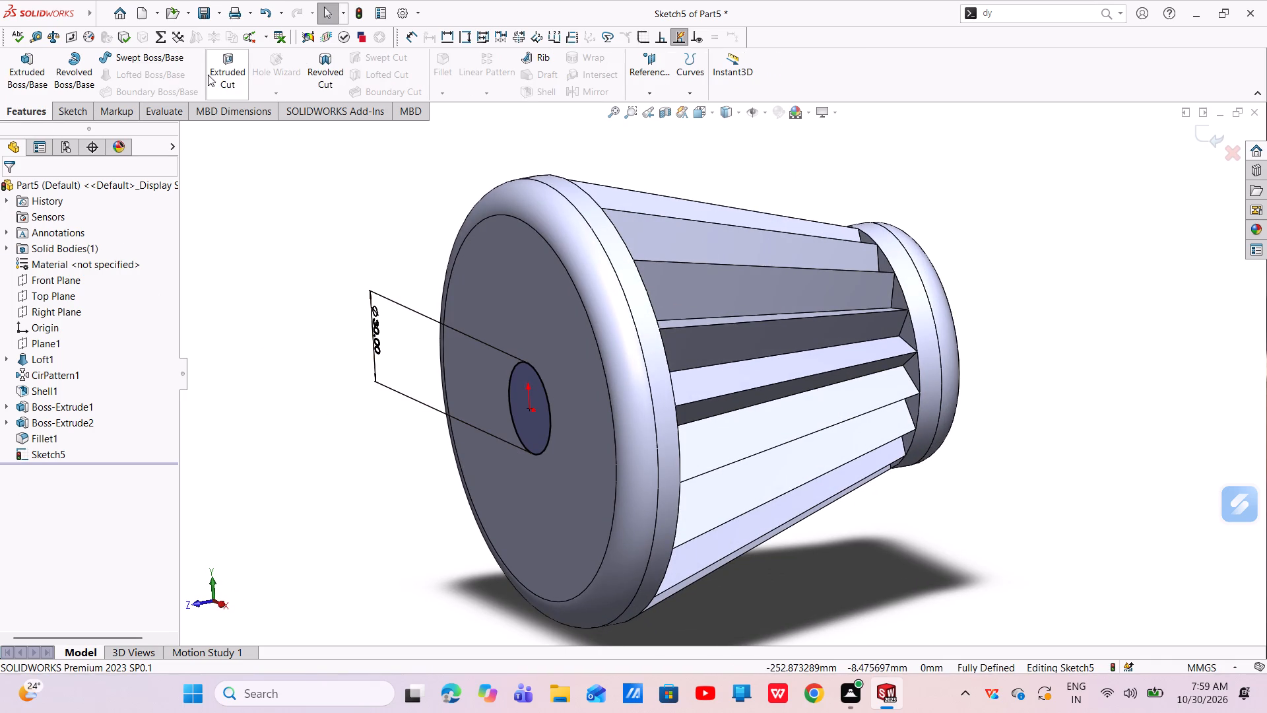
left_click(226, 69)
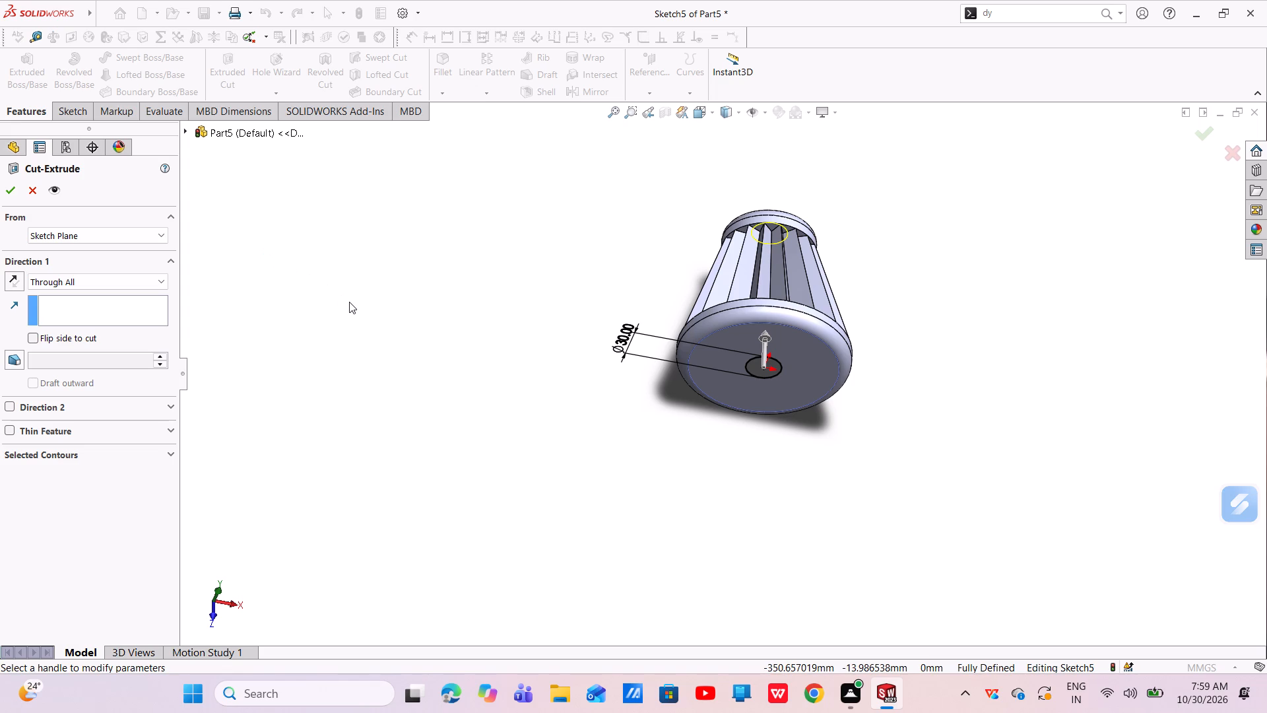
left_click(47, 282)
left_click(51, 294)
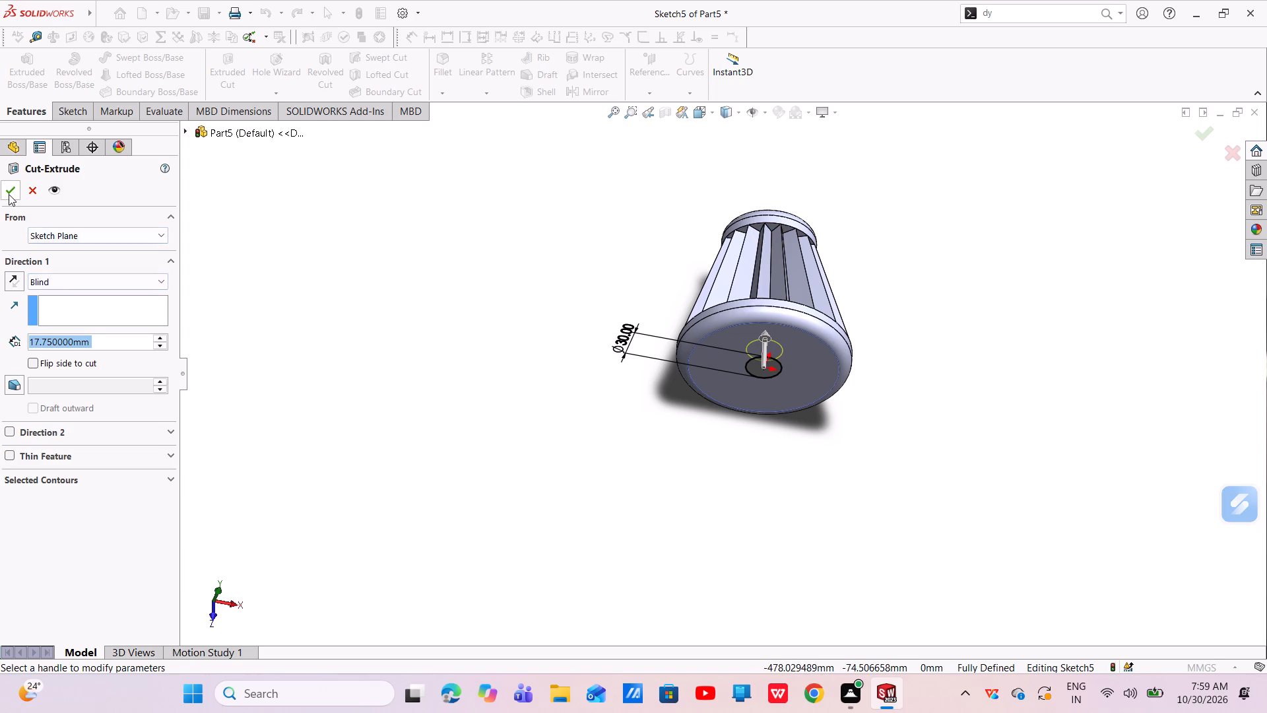
left_click(9, 194)
scroll(784, 370, "down", 4)
middle_click_drag(779, 369, 783, 311)
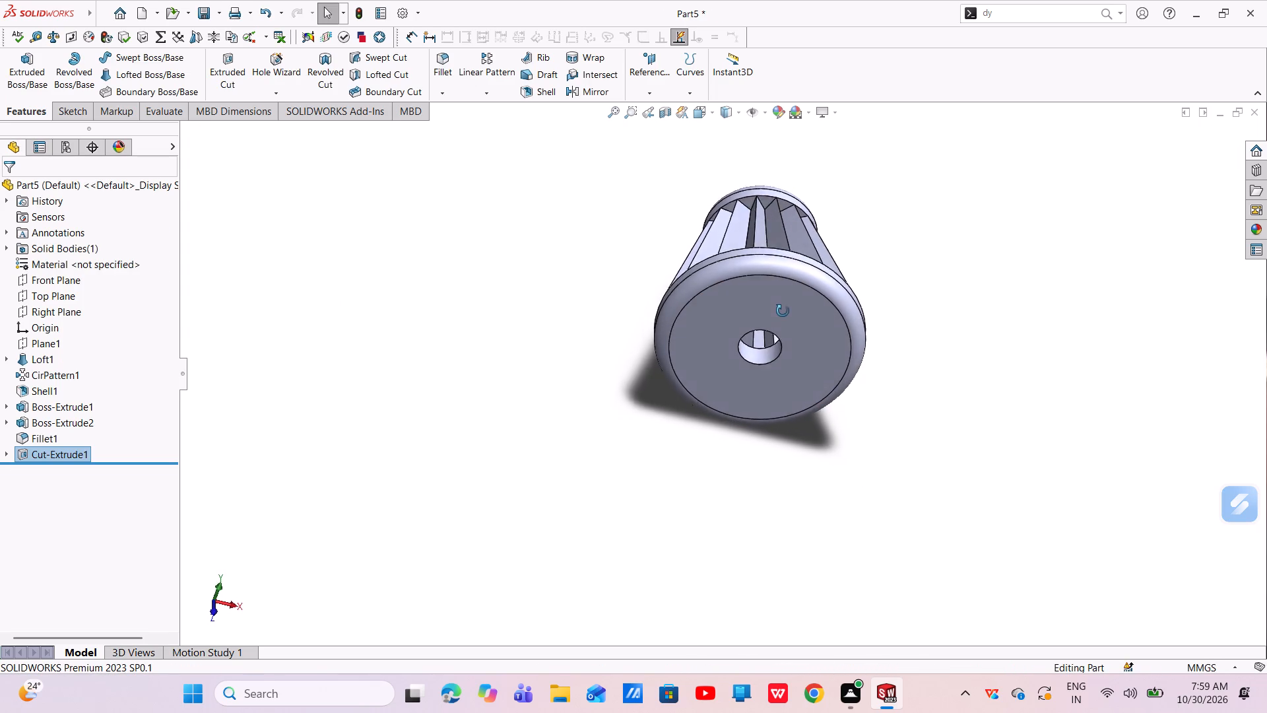
Edit the appearance of a single face on the fluted side and colour it orange, with a red value of 232.
middle_click_drag(783, 311, 656, 409)
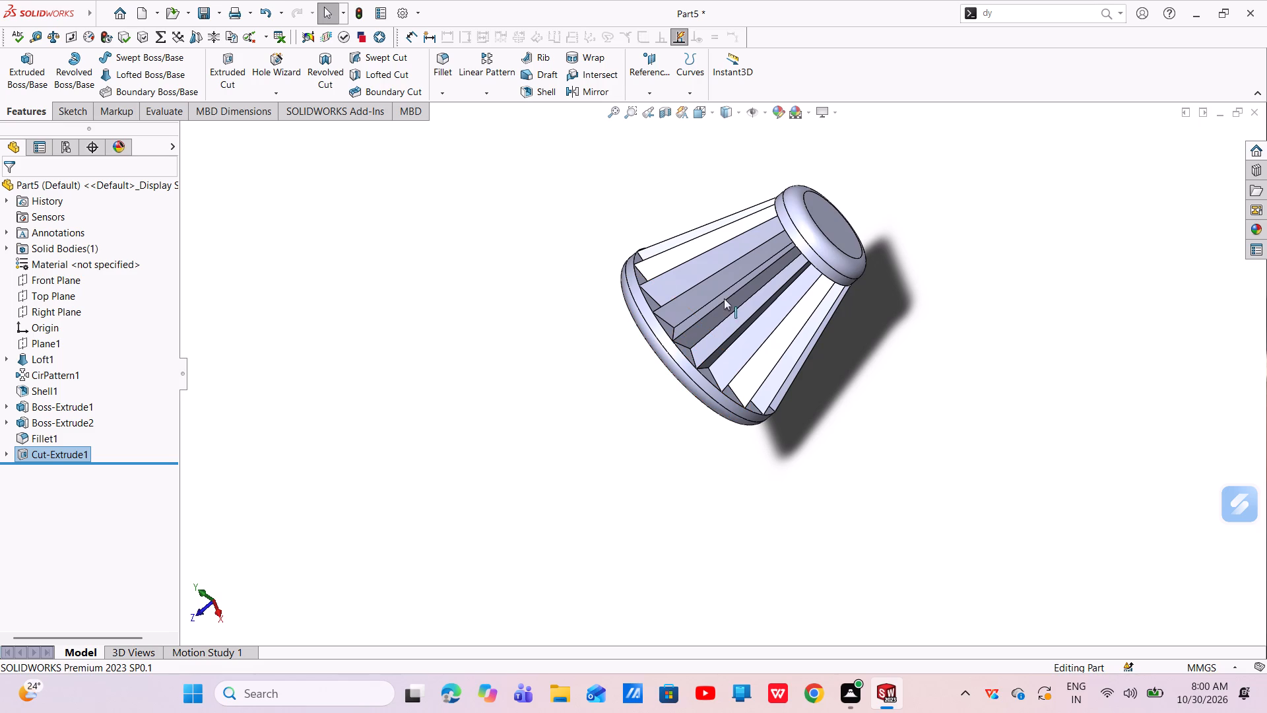
left_click(714, 255)
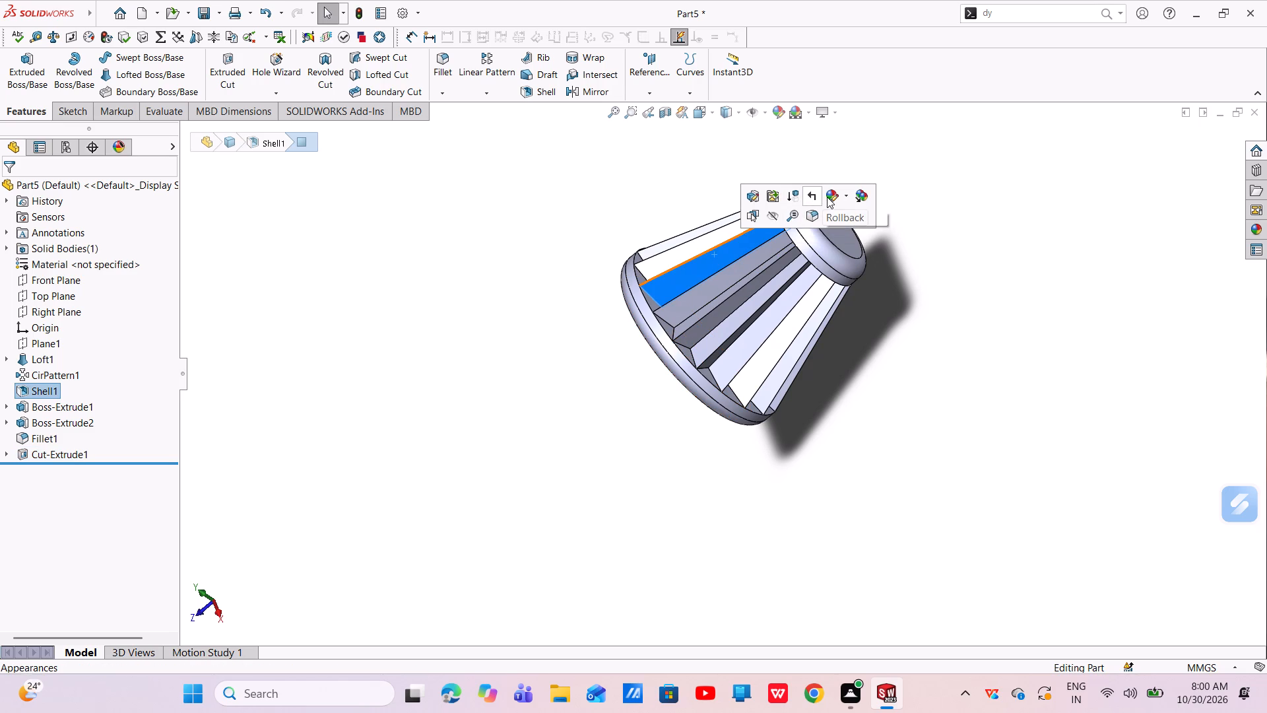
left_click(829, 197)
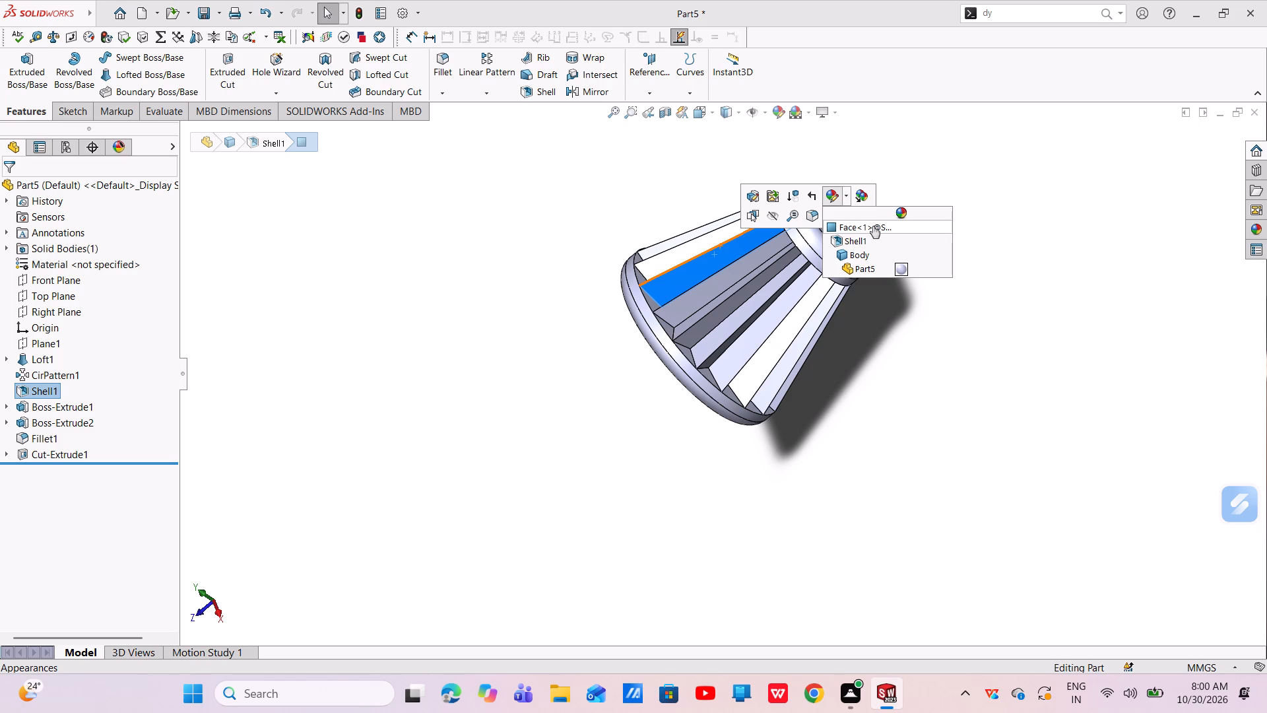
left_click(707, 251)
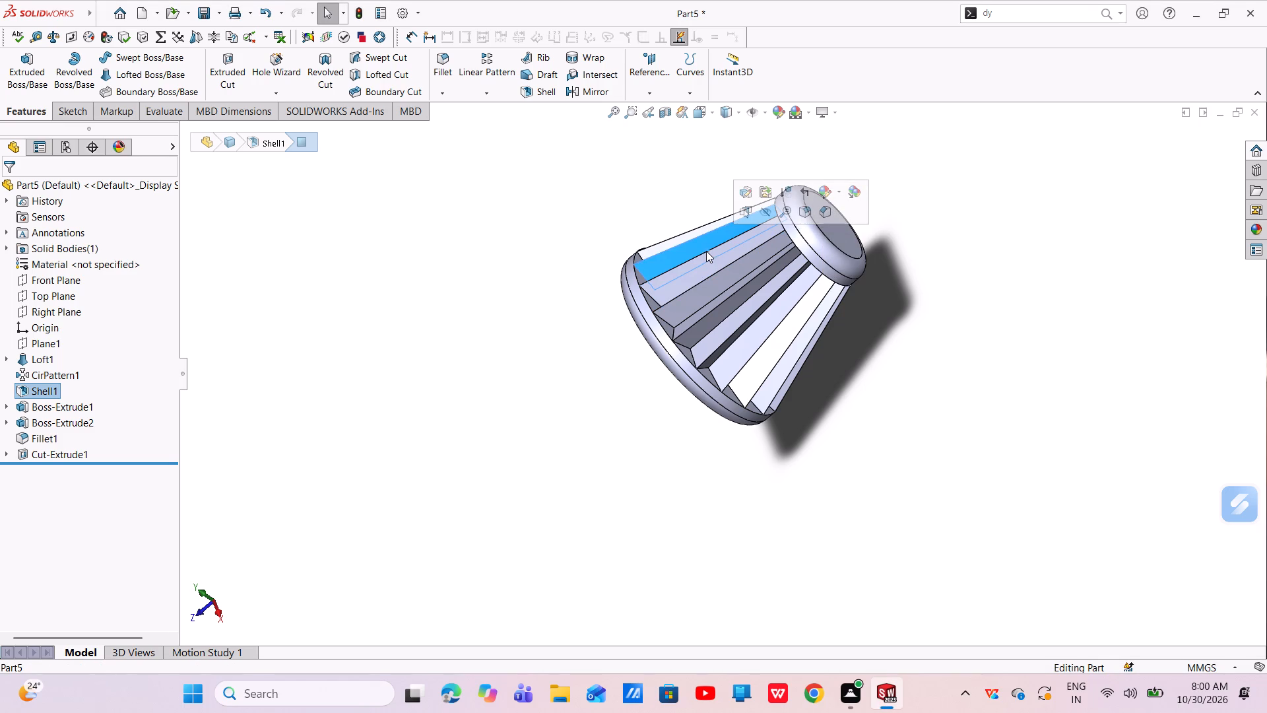
scroll(707, 252, "down", 3)
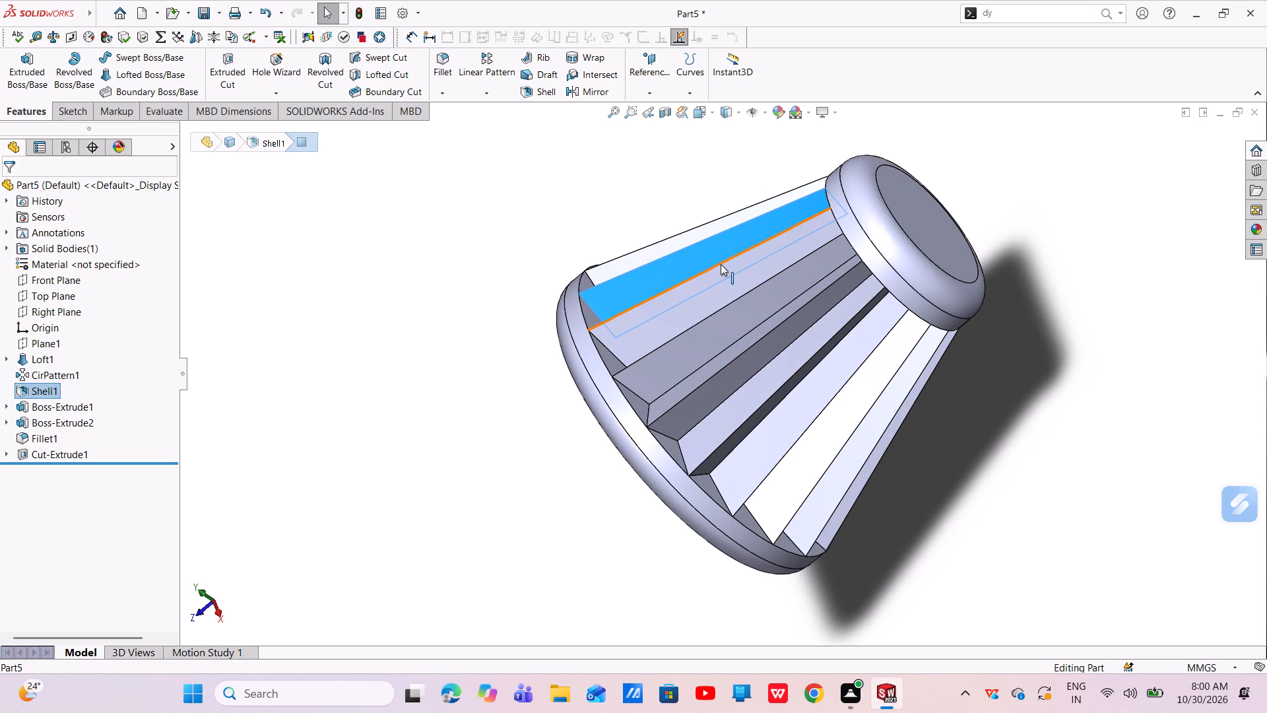
left_click(721, 264)
left_click(729, 272)
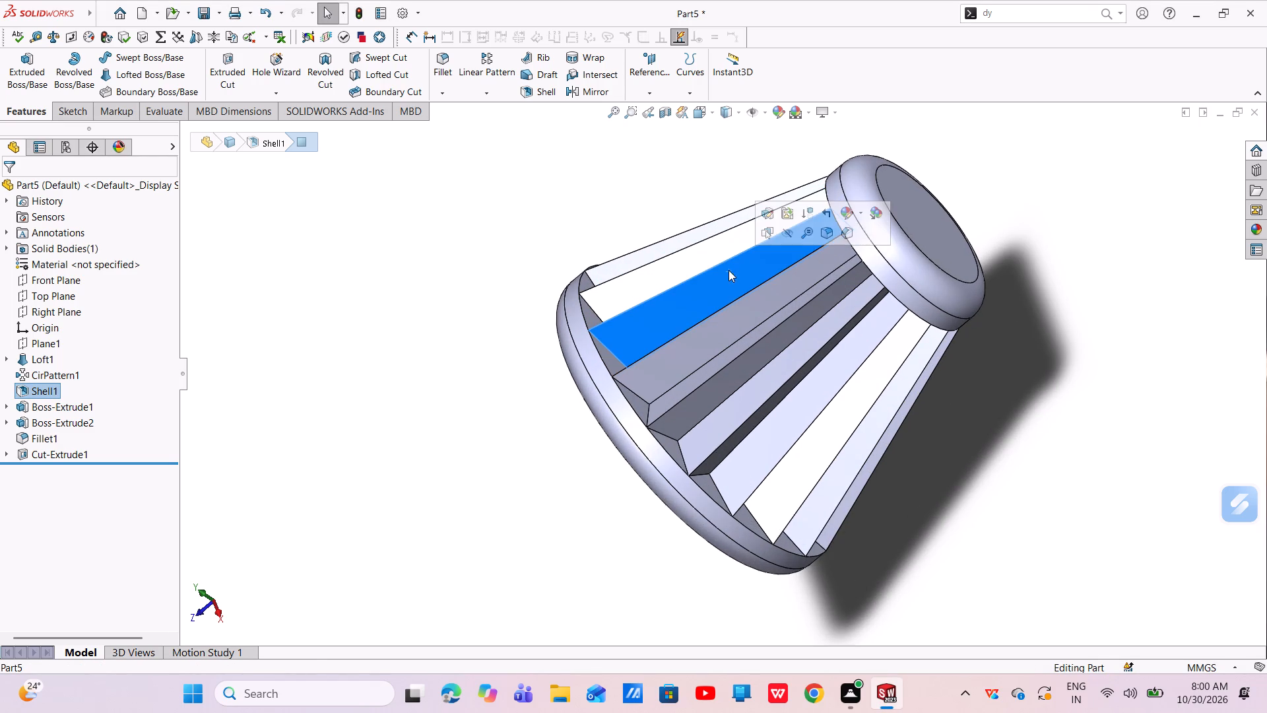
left_click(843, 220)
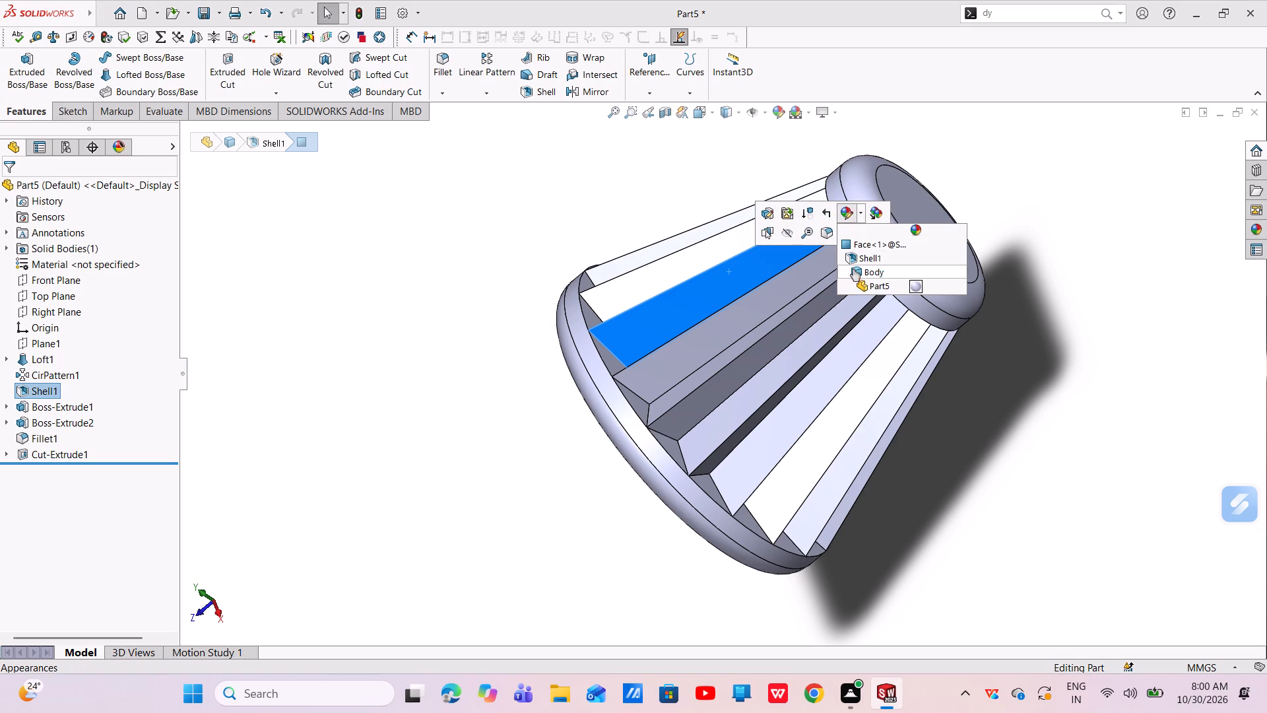
left_click(862, 248)
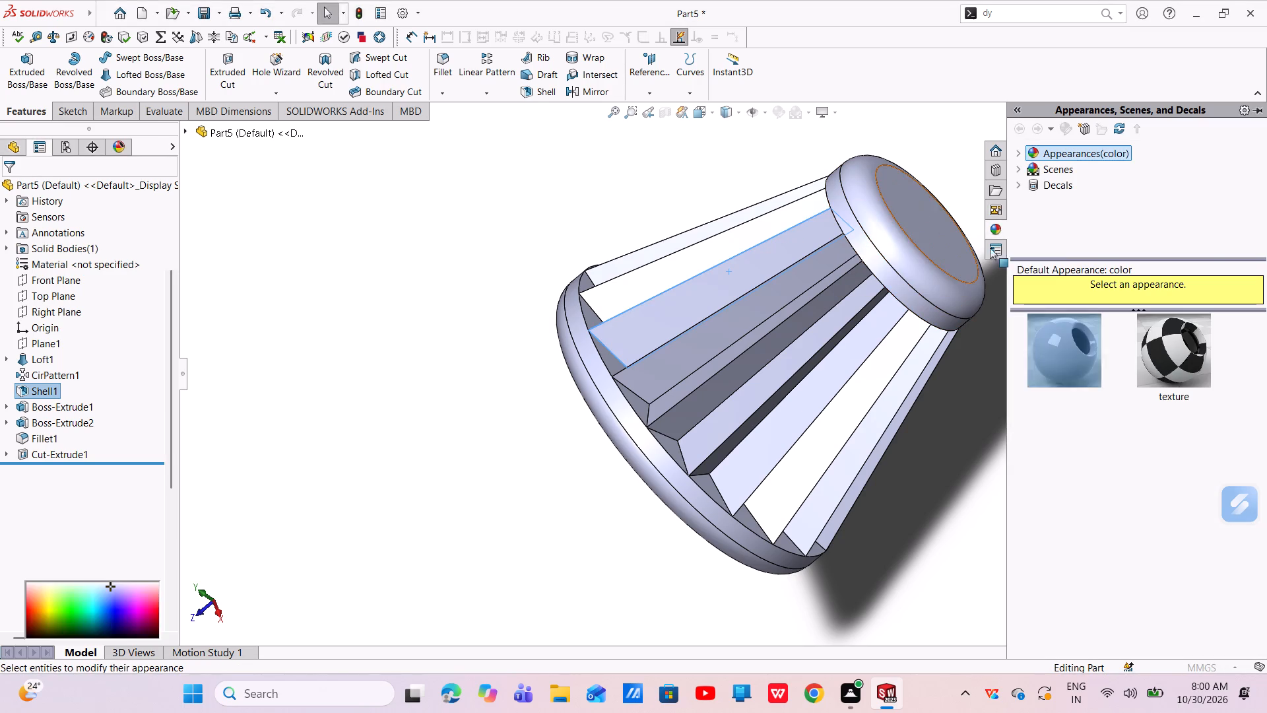
left_click(49, 504)
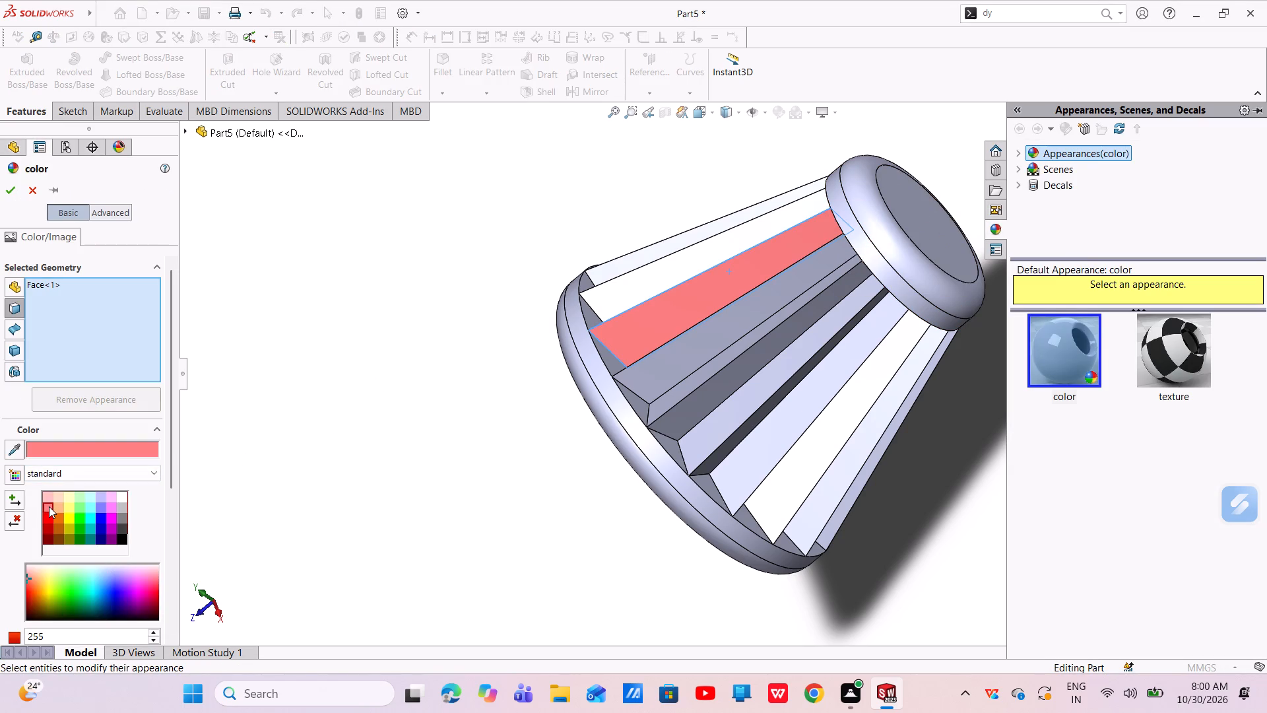
left_click(49, 506)
left_click(55, 510)
left_click(57, 519)
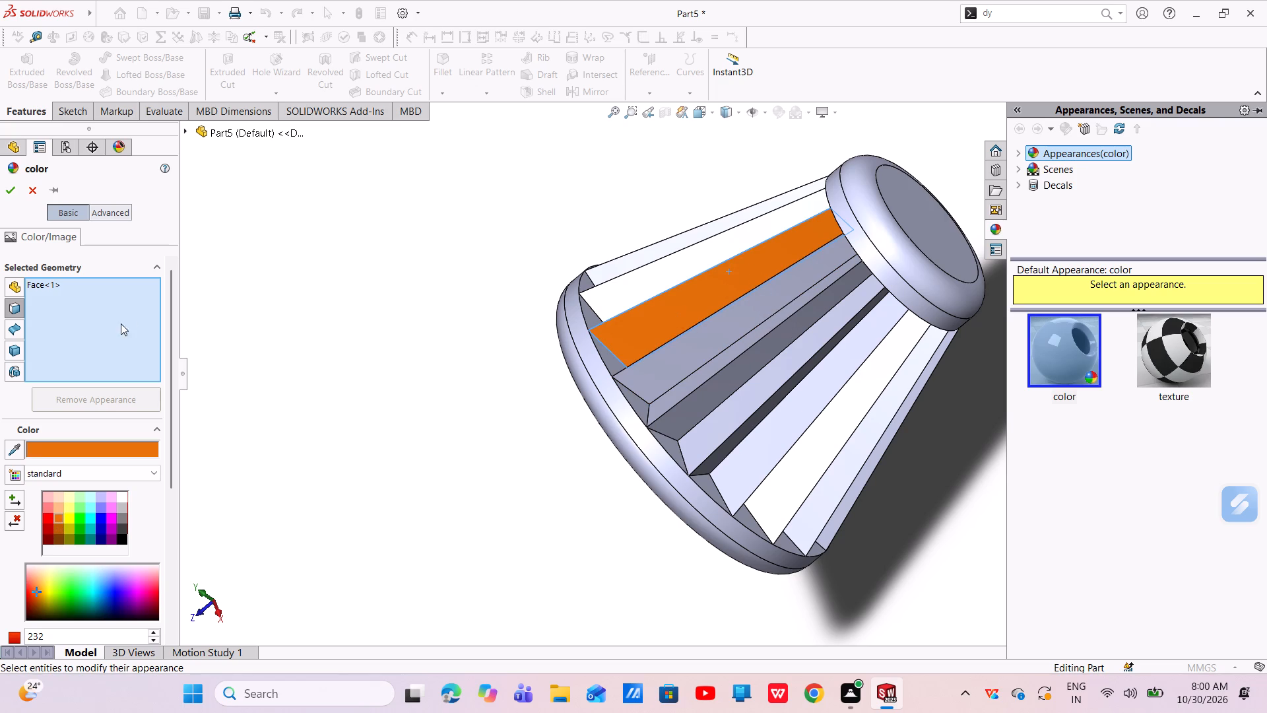
Add five more neighbouring fluted side faces to the orange appearance selection.
left_click(674, 351, "ctrl")
left_click(715, 386, "ctrl")
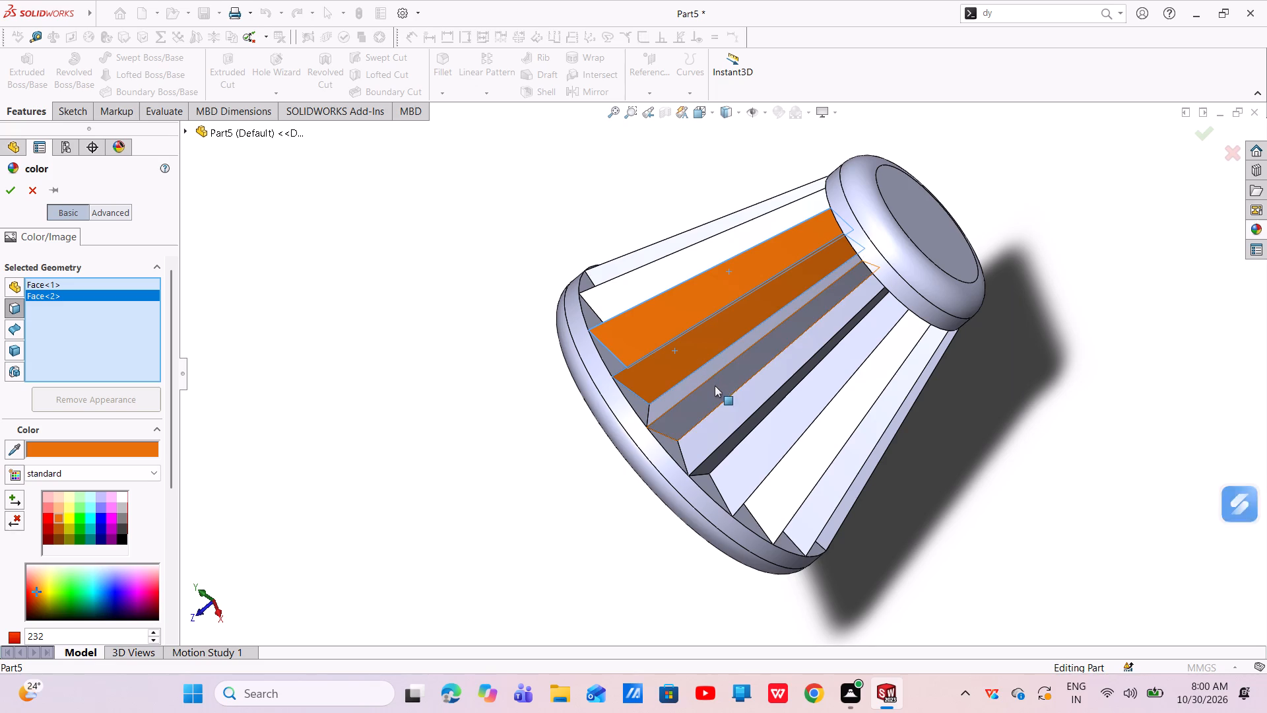
middle_click_drag(719, 386, 774, 438, "ctrl")
scroll(765, 428, "up", 3)
middle_click_drag(751, 417, 789, 474)
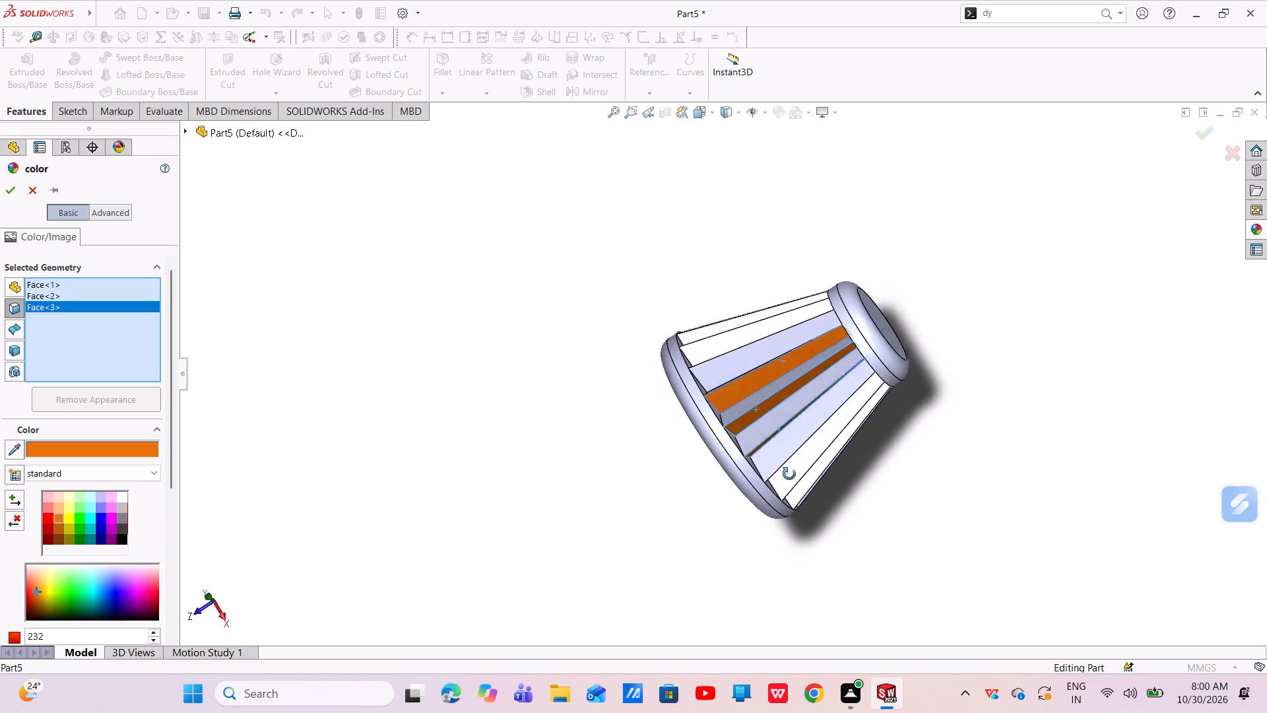
middle_click_drag(789, 474, 807, 533)
scroll(814, 382, "down", 6, "ctrl")
left_click(800, 405, "ctrl")
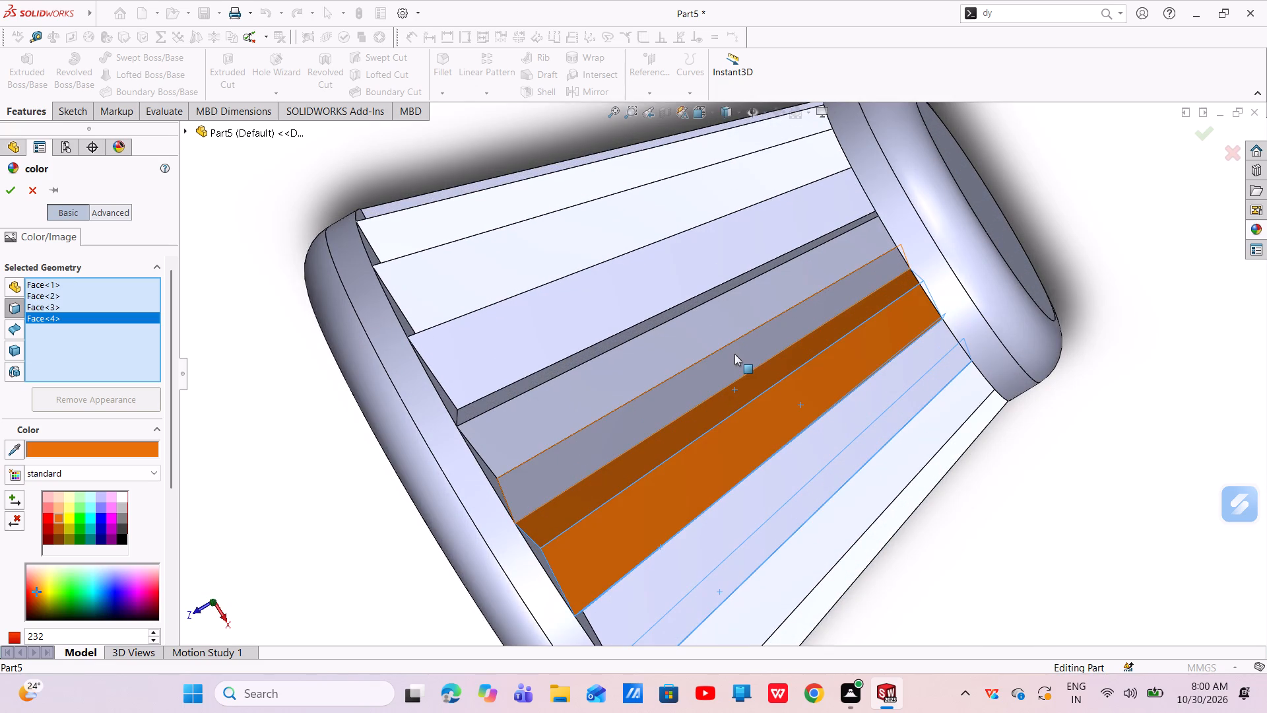
left_click(734, 354, "ctrl")
left_click(718, 328, "ctrl")
Extend the orange colouring around the shell by adding four more uncoloured flute faces to the selection.
scroll(711, 318, "down", 2, "ctrl")
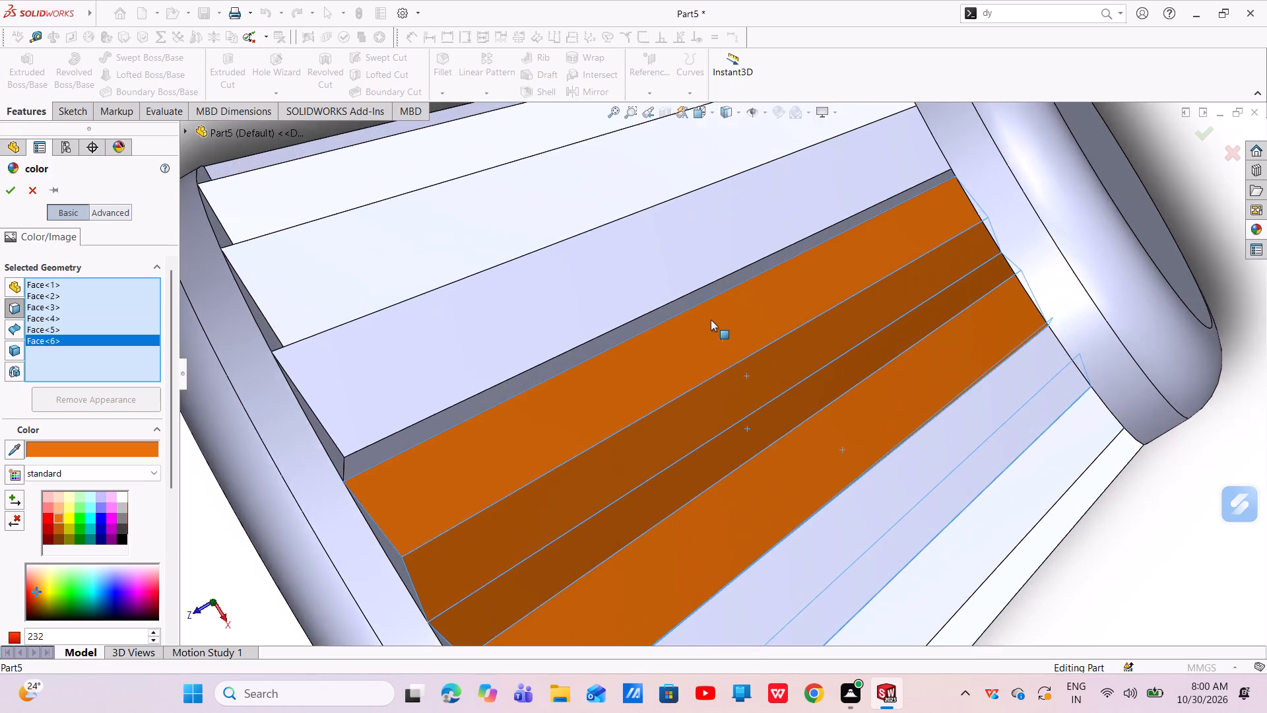
scroll(709, 322, "up", 2, "ctrl")
scroll(709, 322, "down", 1, "ctrl")
scroll(709, 322, "up", 1, "ctrl")
middle_click_drag(725, 355, 763, 396, "ctrl")
scroll(754, 386, "up", 3)
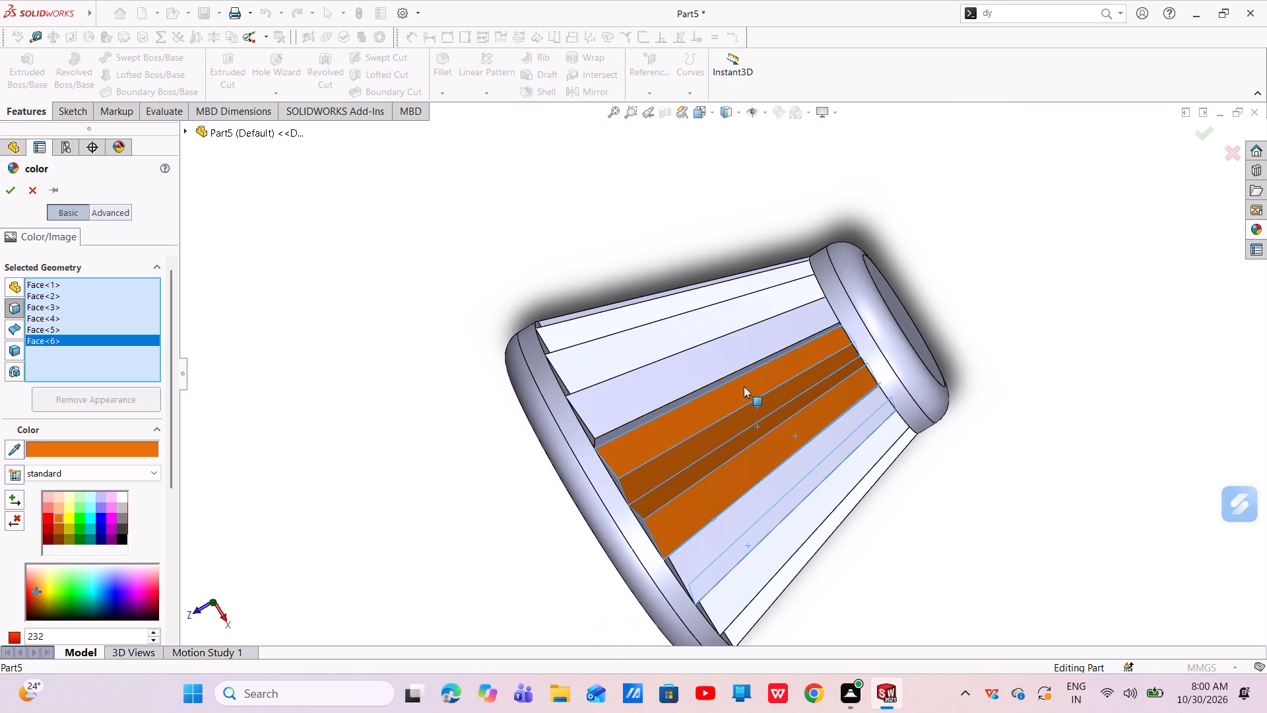
middle_click_drag(744, 388, 800, 518)
left_click(822, 462, "ctrl")
middle_click_drag(807, 463, 756, 423)
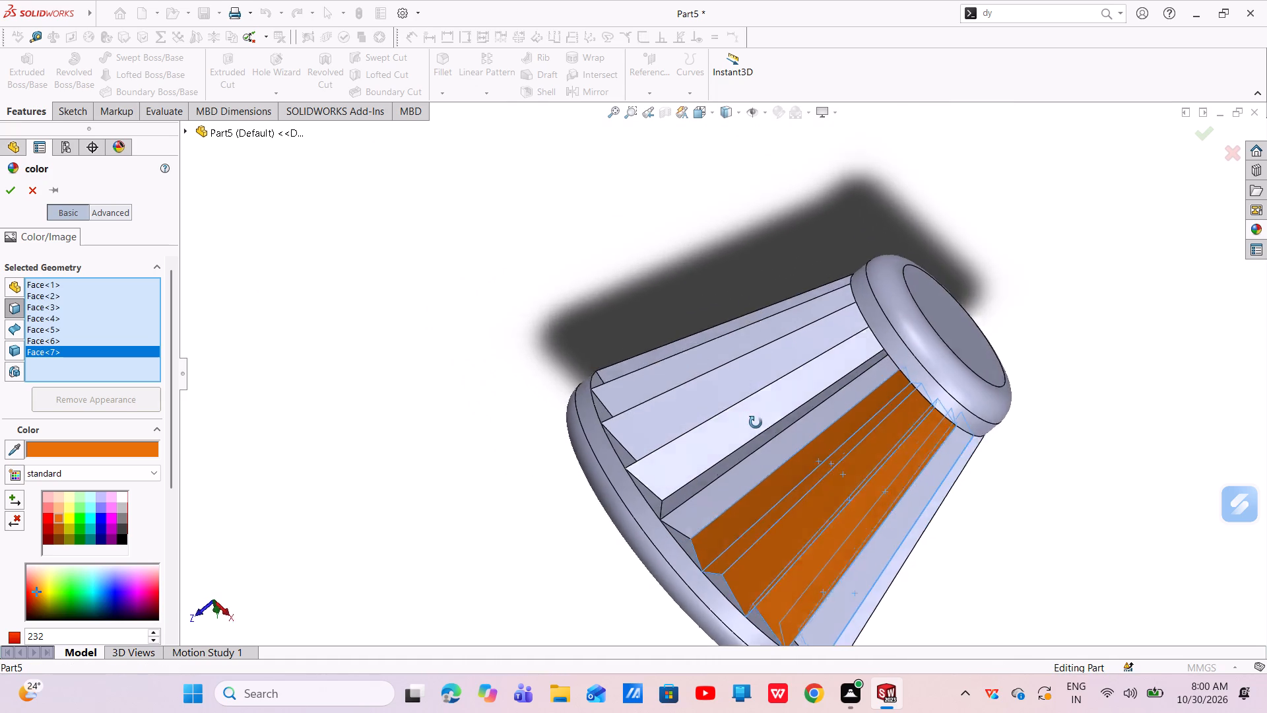
middle_click_drag(756, 423, 747, 407)
left_click(789, 437, "ctrl")
left_click(762, 415, "ctrl")
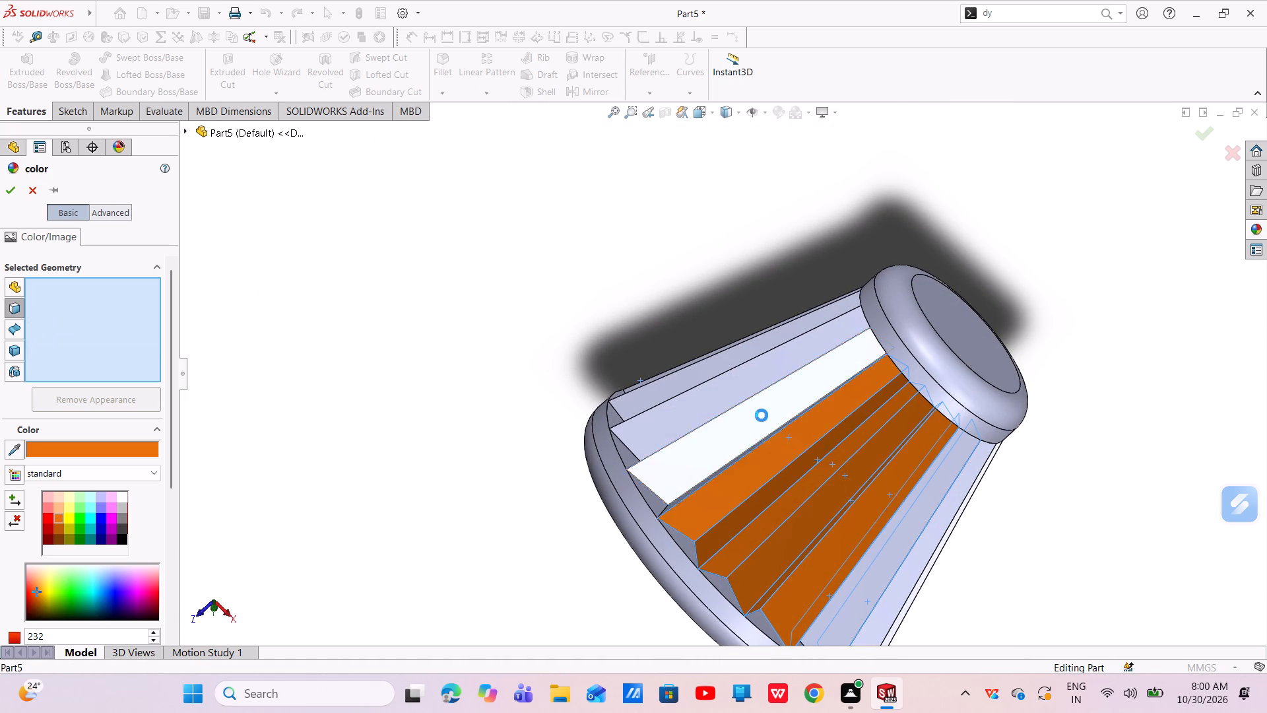
left_click(736, 380, "ctrl")
Continue around the tapered body and add another five grey flute faces to the orange appearance.
scroll(735, 379, "up", 3, "ctrl")
middle_click_drag(743, 402, 757, 433)
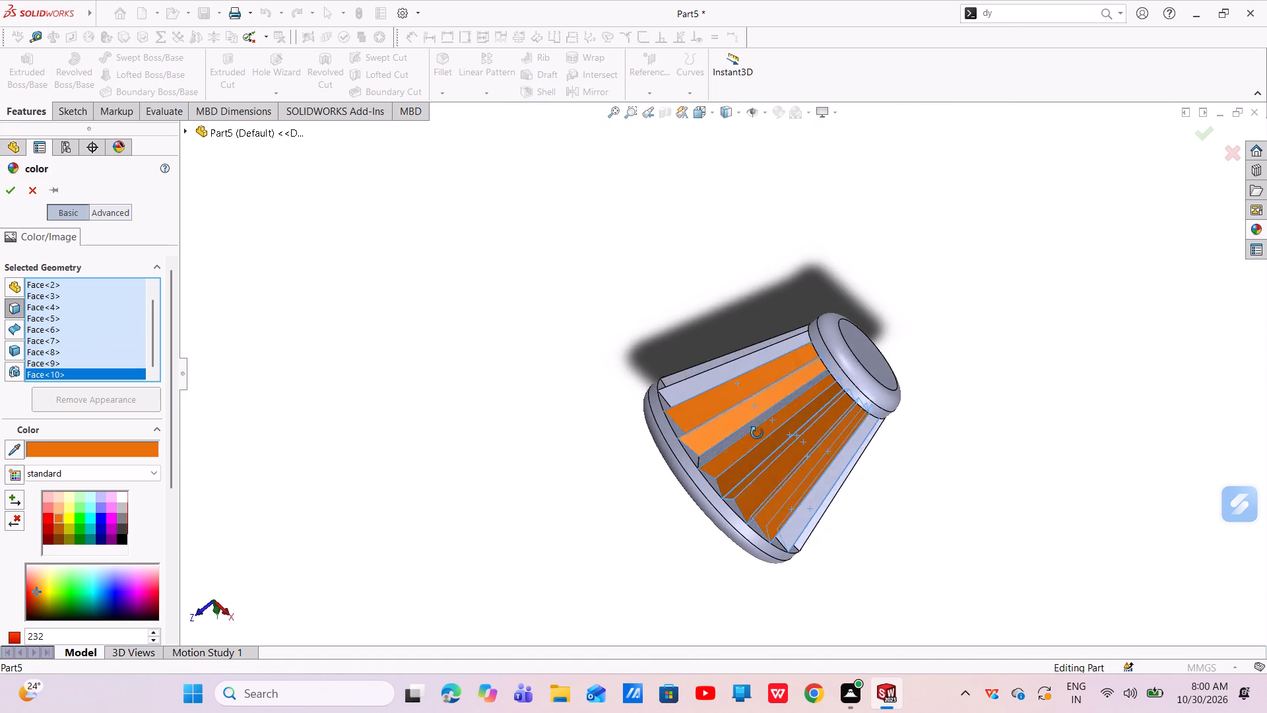
middle_click_drag(757, 433, 784, 526)
left_click(760, 393, "ctrl")
scroll(760, 393, "down", 5, "ctrl")
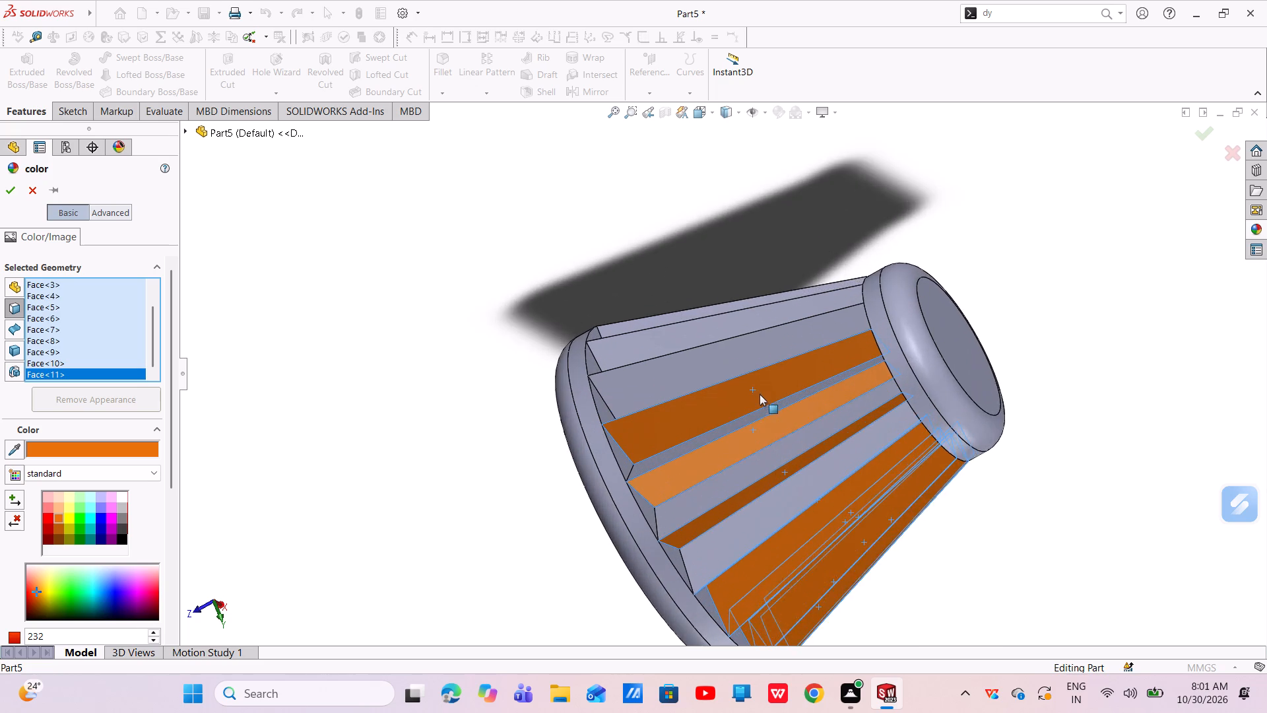
left_click(717, 339, "ctrl")
left_click(685, 296, "ctrl")
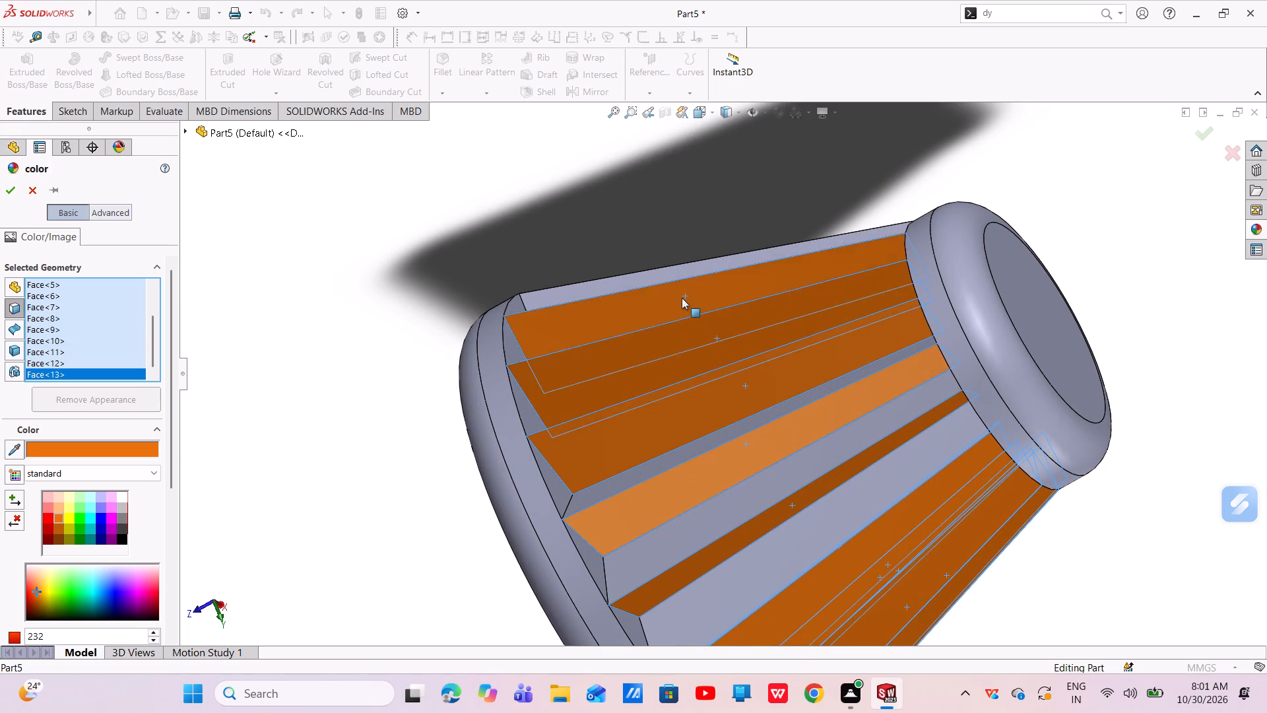
scroll(682, 298, "up", 2, "ctrl")
middle_click_drag(719, 348, 744, 482)
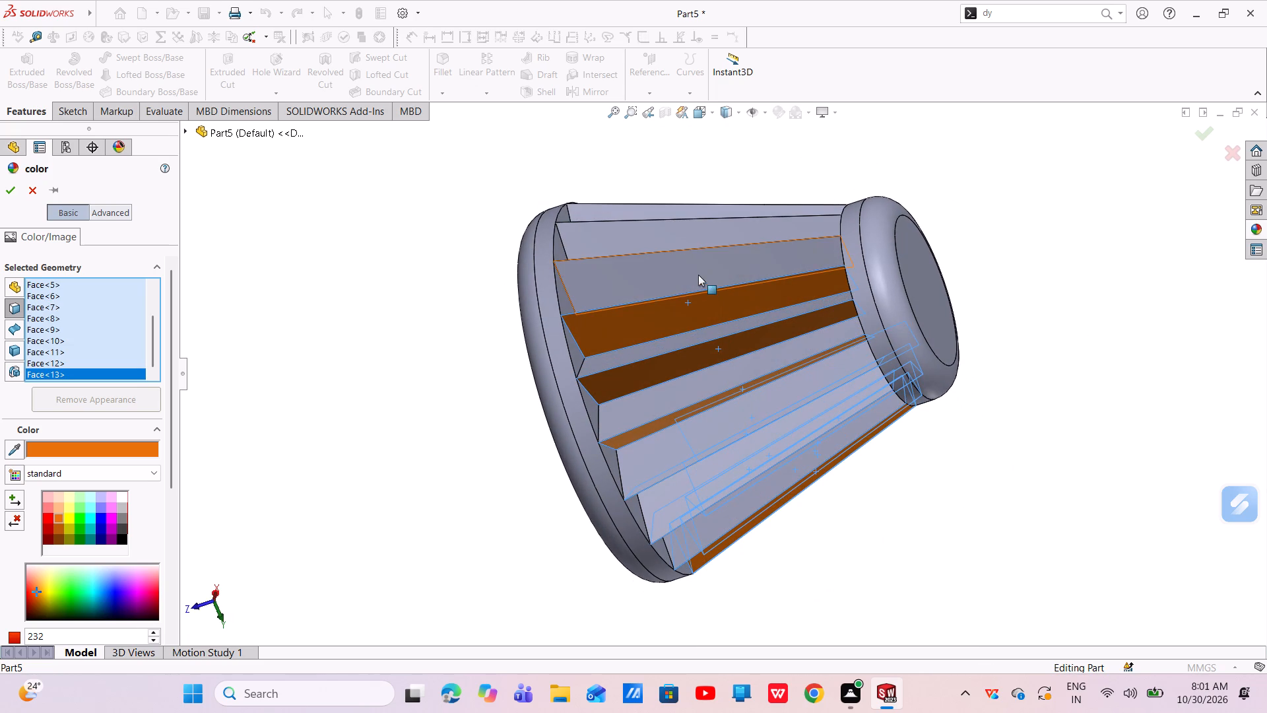
left_click(698, 275, "ctrl")
left_click(683, 232, "ctrl")
Add the following five uncoloured flute faces around the body to the orange appearance selection.
scroll(681, 240, "up", 1, "ctrl")
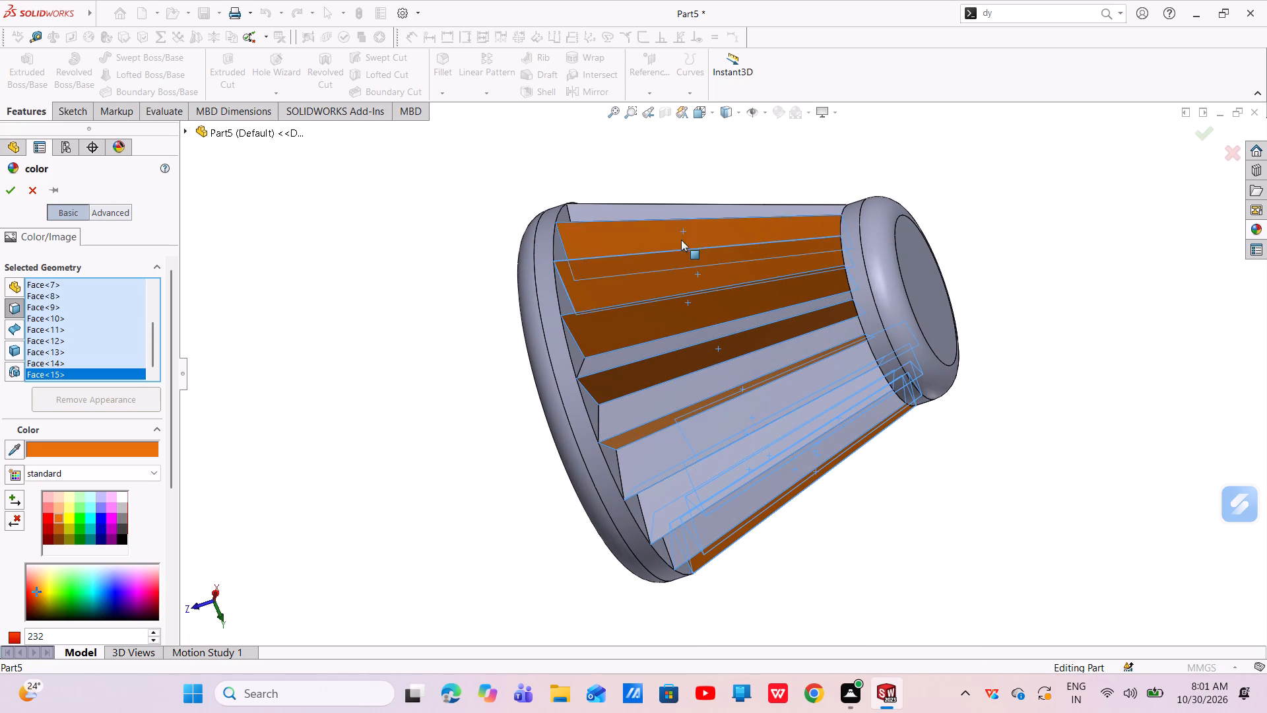
scroll(681, 240, "up", 1, "ctrl")
middle_click_drag(717, 304, 731, 425)
left_click(686, 286, "ctrl")
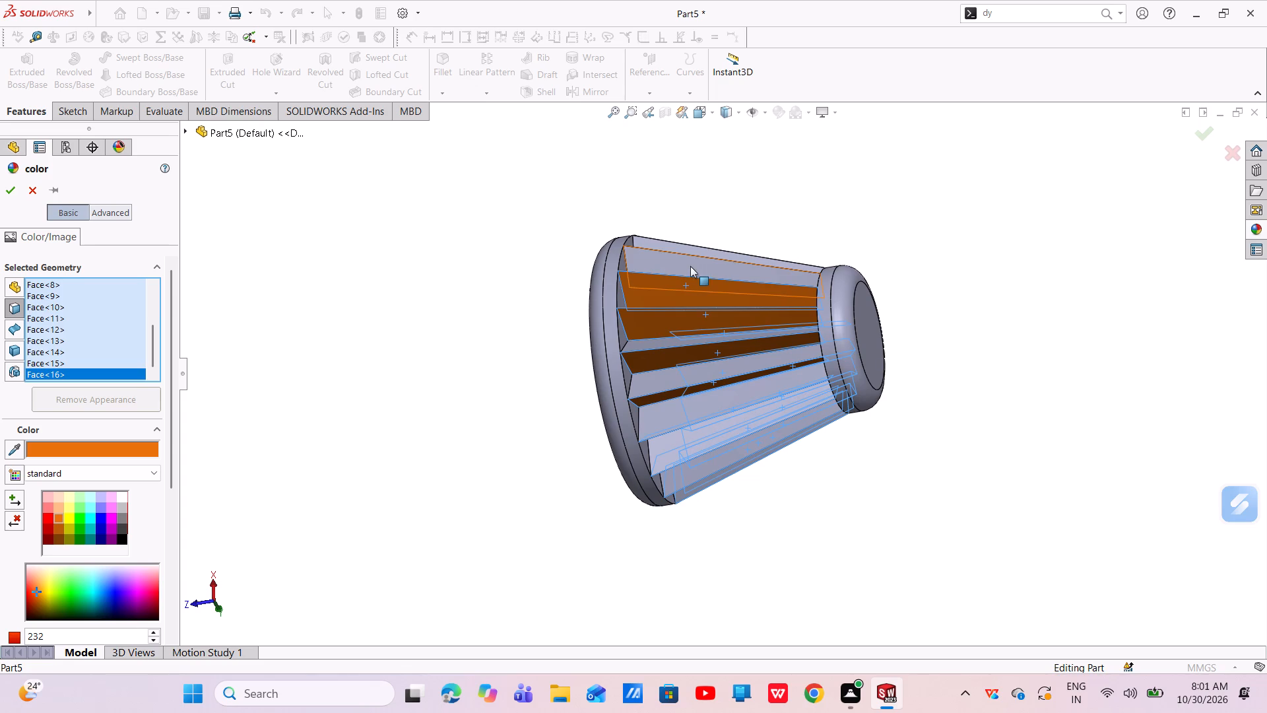
left_click(692, 261, "ctrl")
scroll(698, 280, "down", 5)
middle_click_drag(704, 294, 705, 414)
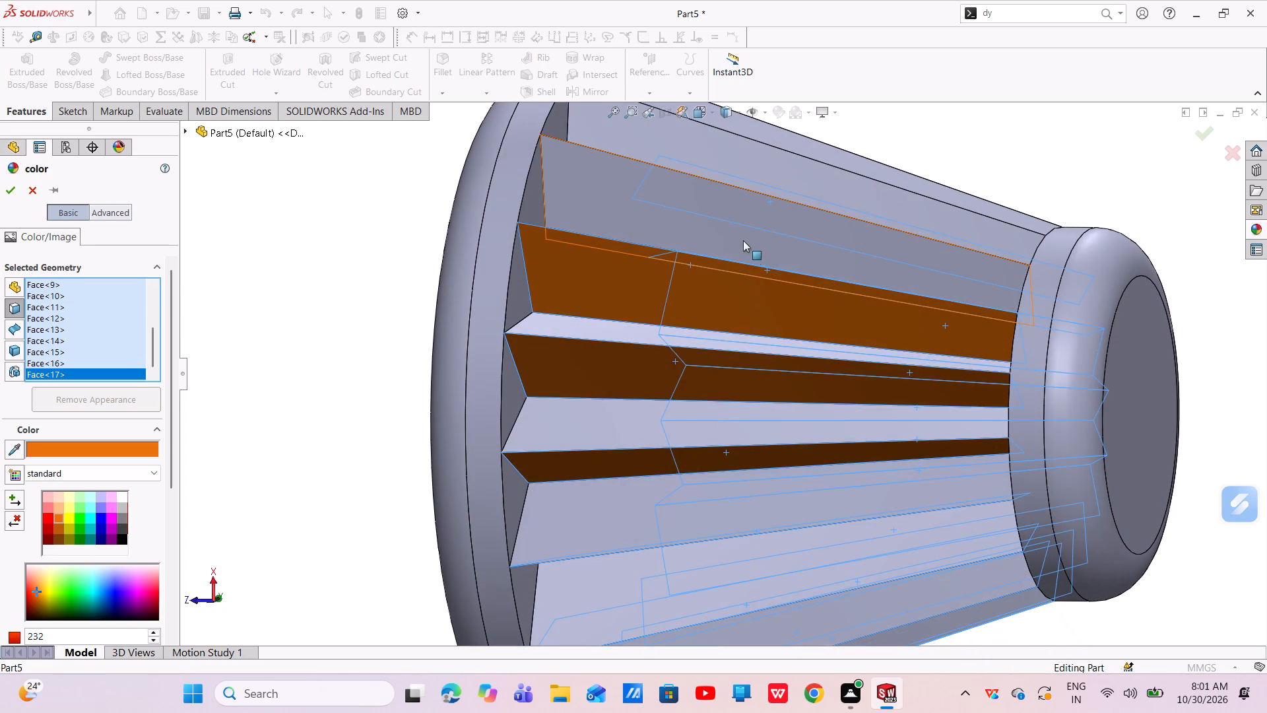
left_click(746, 215, "ctrl")
scroll(759, 224, "up", 4, "ctrl")
middle_click_drag(776, 263, 763, 339)
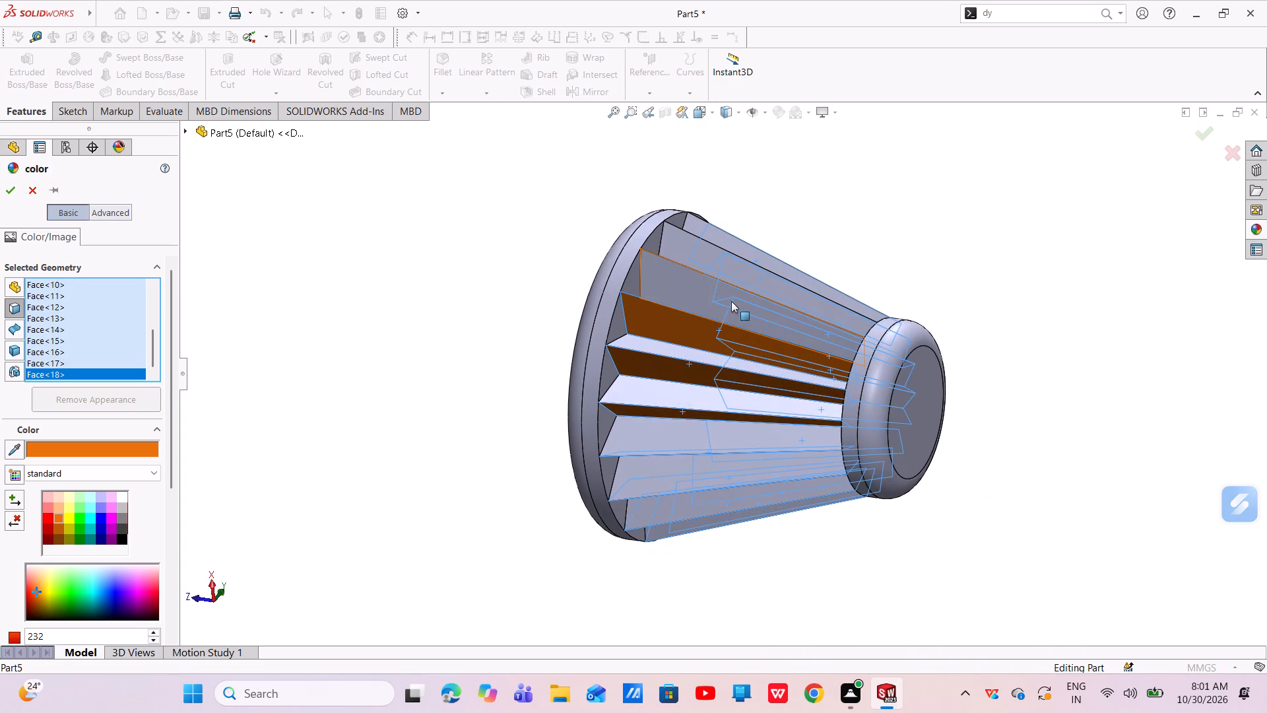
left_click(731, 299, "ctrl")
left_click(742, 270, "ctrl")
Colour three more remaining grey flute faces orange by adding them to the appearance selection.
middle_click_drag(740, 281, 723, 384)
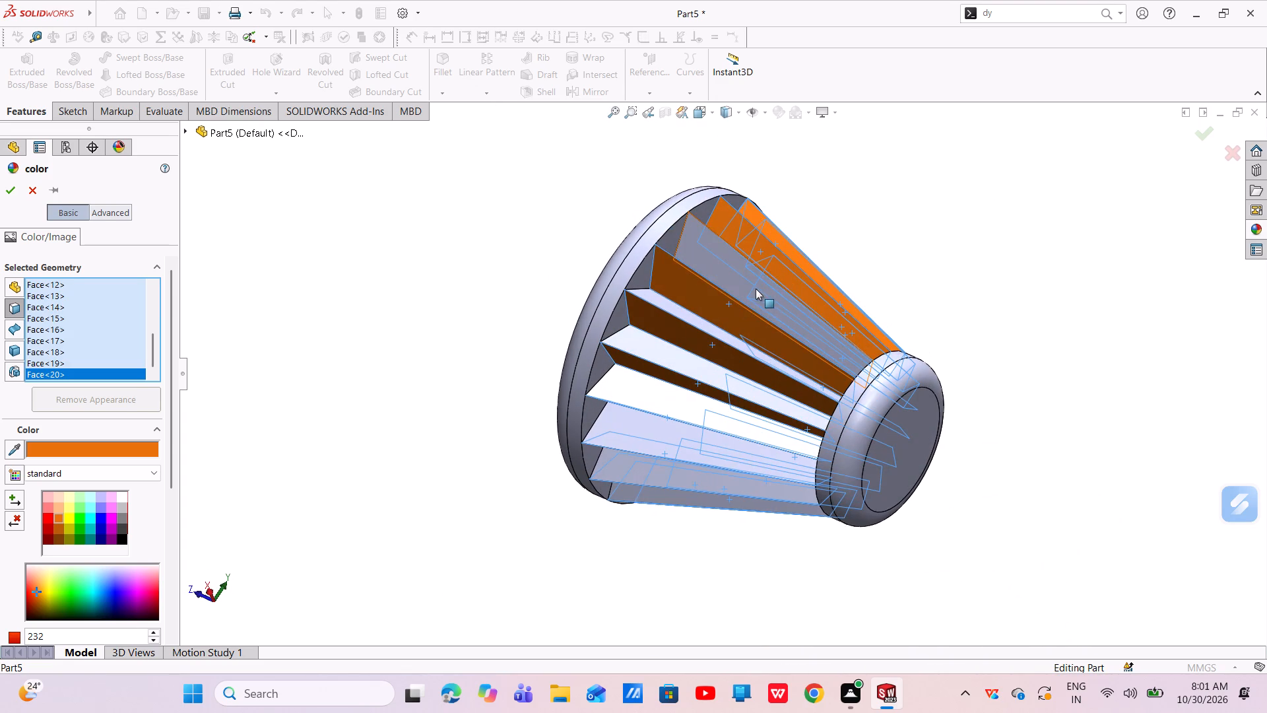
left_click(756, 288, "ctrl")
scroll(760, 288, "down", 4)
scroll(757, 291, "up", 4)
middle_click_drag(742, 341, 734, 347)
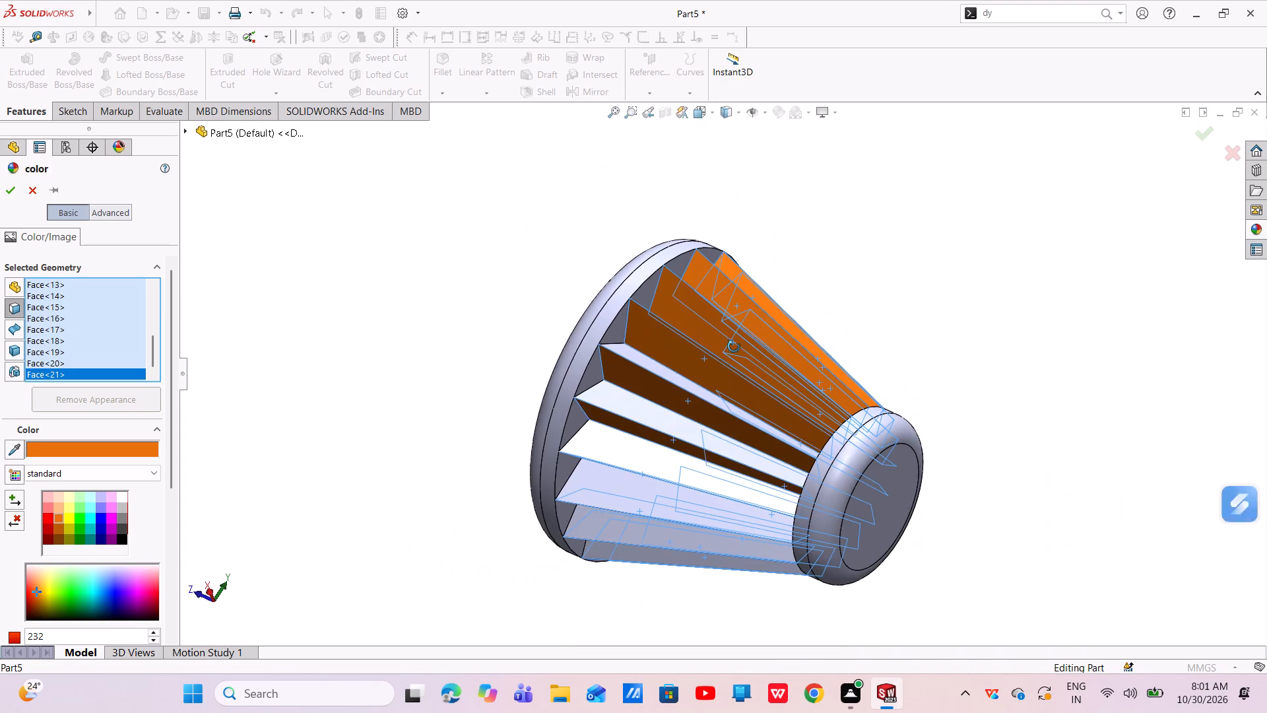
middle_click_drag(734, 347, 680, 400)
scroll(939, 325, "down", 1)
middle_click_drag(836, 366, 686, 343)
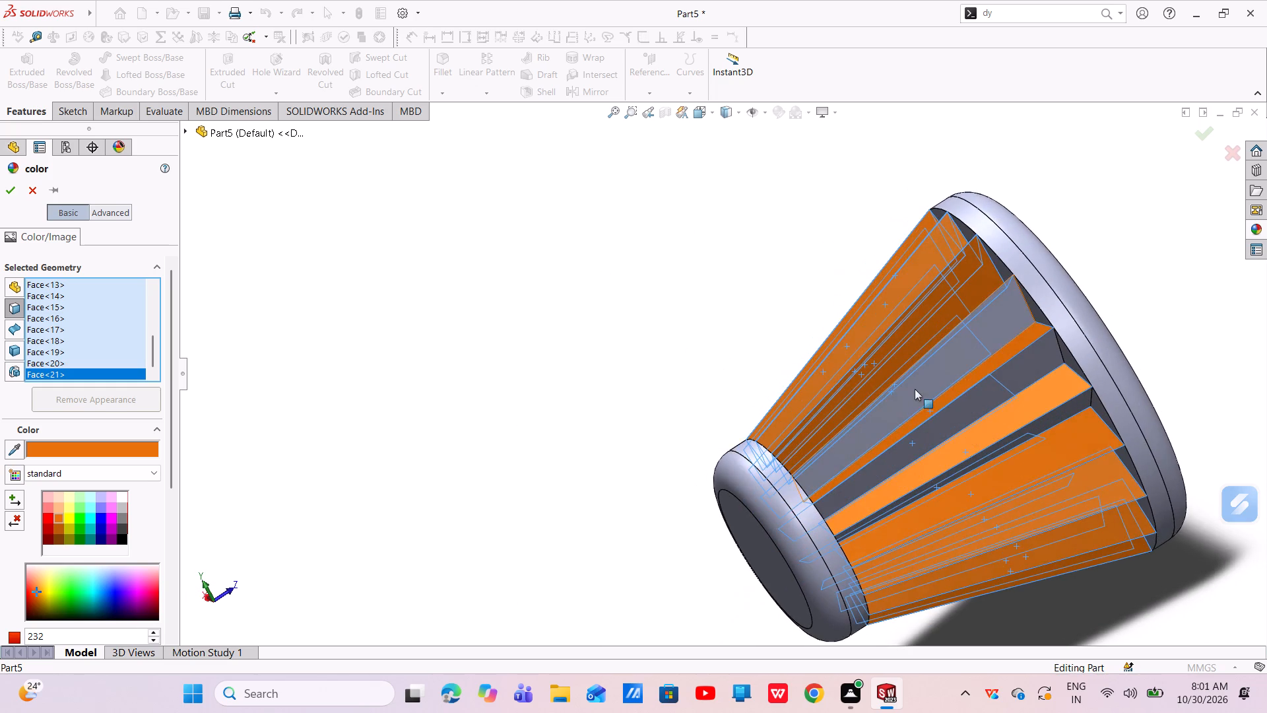
scroll(908, 382, "up", 2)
middle_click_drag(919, 386, 934, 298)
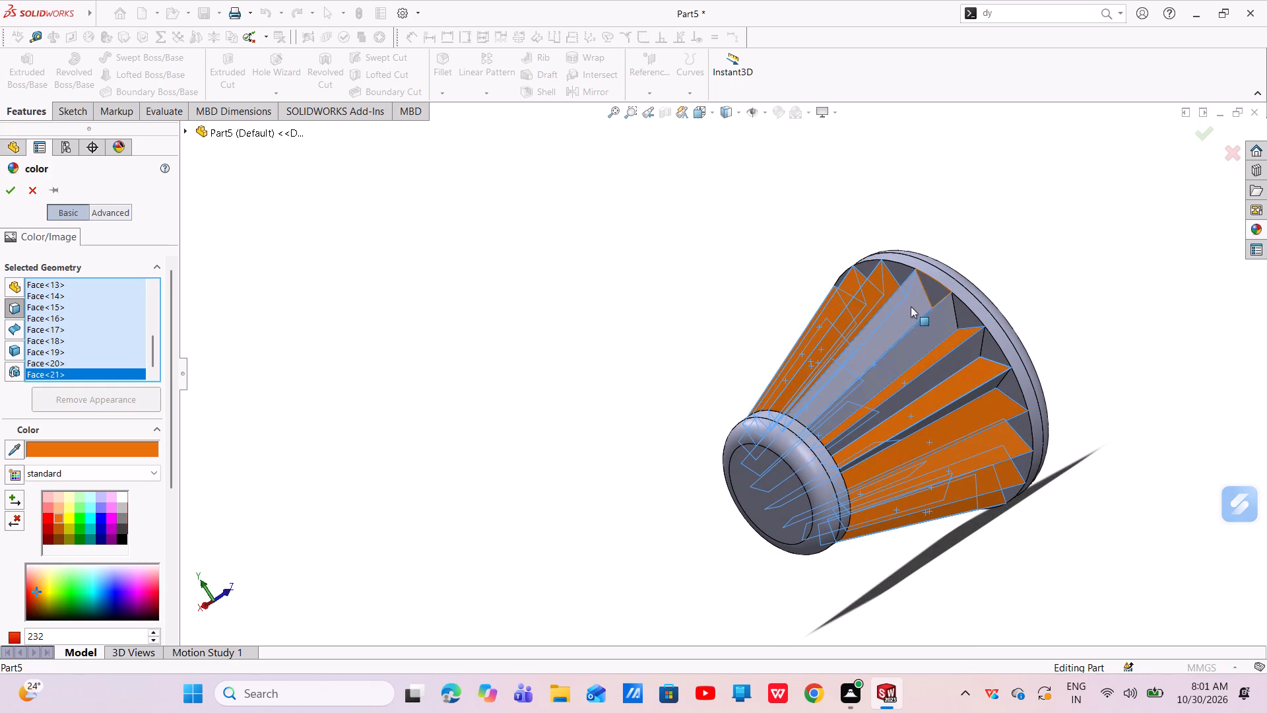
left_click(897, 310, "ctrl")
left_click(907, 339, "ctrl")
Rotate on to the remaining grey gaps between orange flutes and add three of these faces to the appearance selection.
middle_click_drag(920, 376, 919, 375, "ctrl")
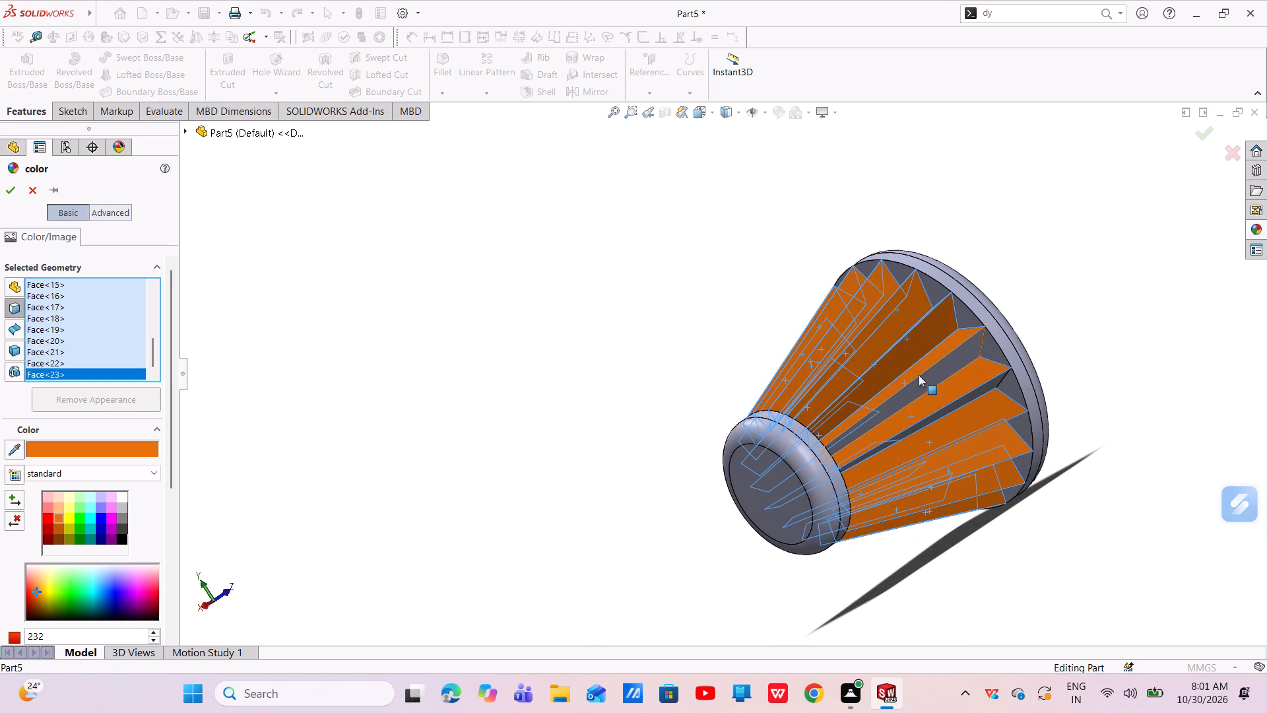
middle_click_drag(919, 375, 885, 329, "ctrl")
middle_click_drag(901, 351, 867, 305)
left_click(868, 309, "ctrl")
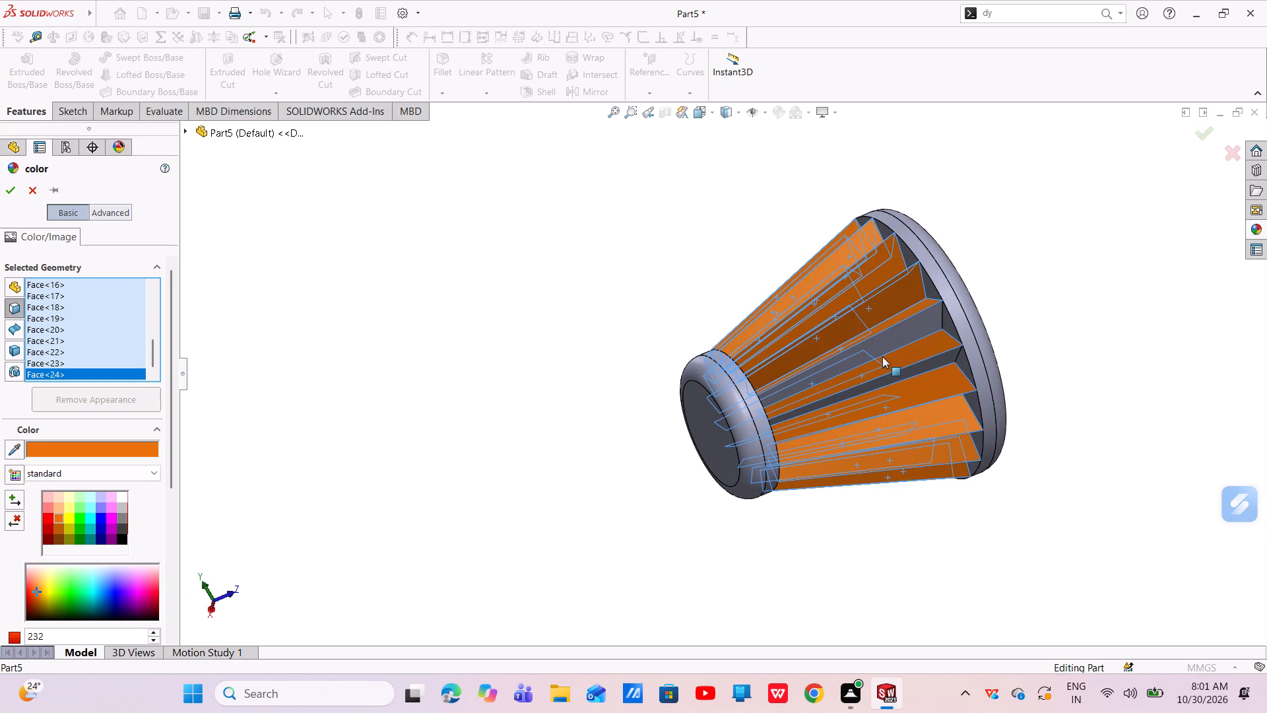
middle_click_drag(866, 340, 850, 296)
left_click(879, 310, "ctrl")
middle_click_drag(890, 356, 881, 336)
scroll(884, 344, "down", 1)
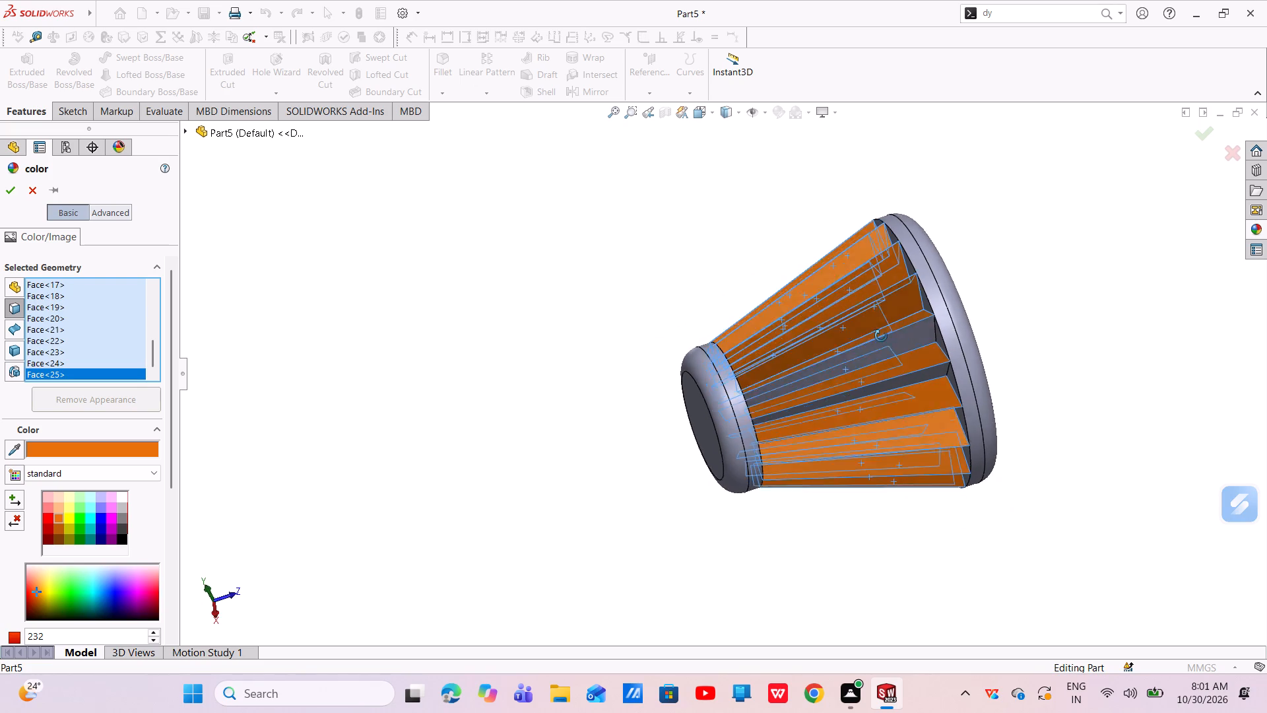
middle_click_drag(881, 336, 873, 299)
left_click(864, 312)
Continue around the tapered body and add five more grey flute faces to the orange appearance selection.
scroll(859, 364, "up", 2)
scroll(847, 361, "down", 3, "ctrl")
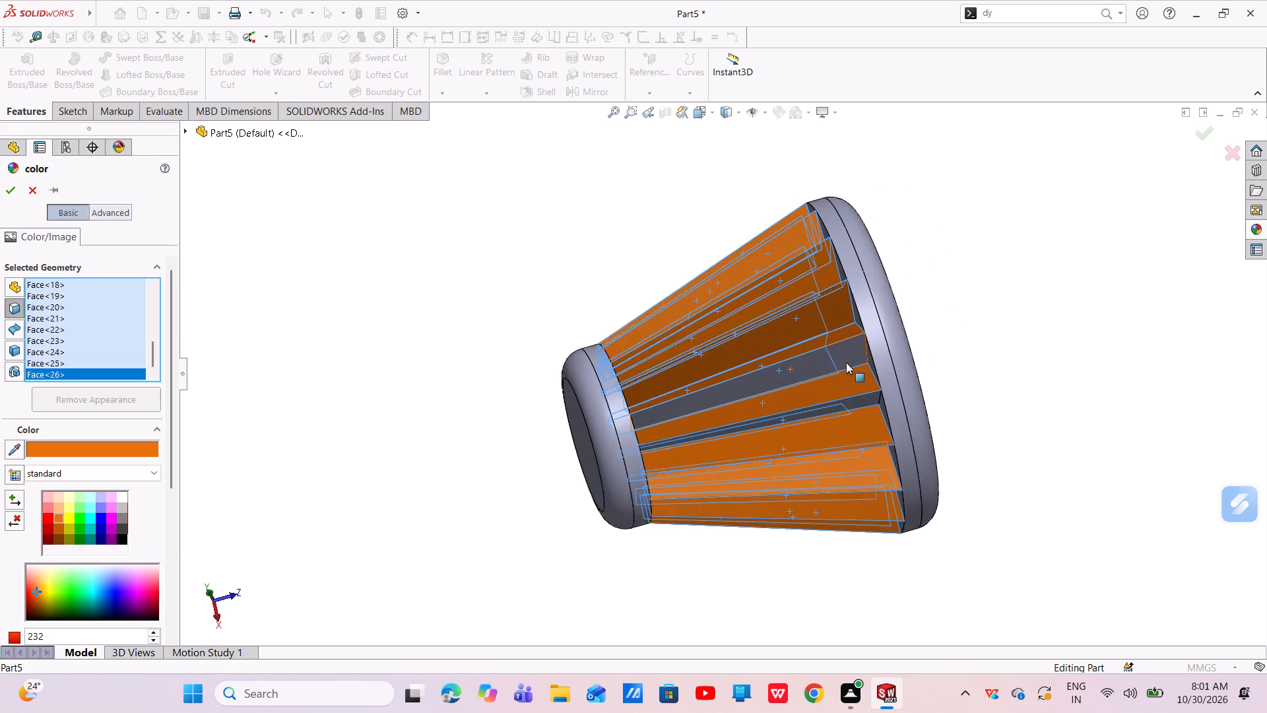
scroll(846, 362, "down", 1, "ctrl")
left_click(782, 360, "ctrl")
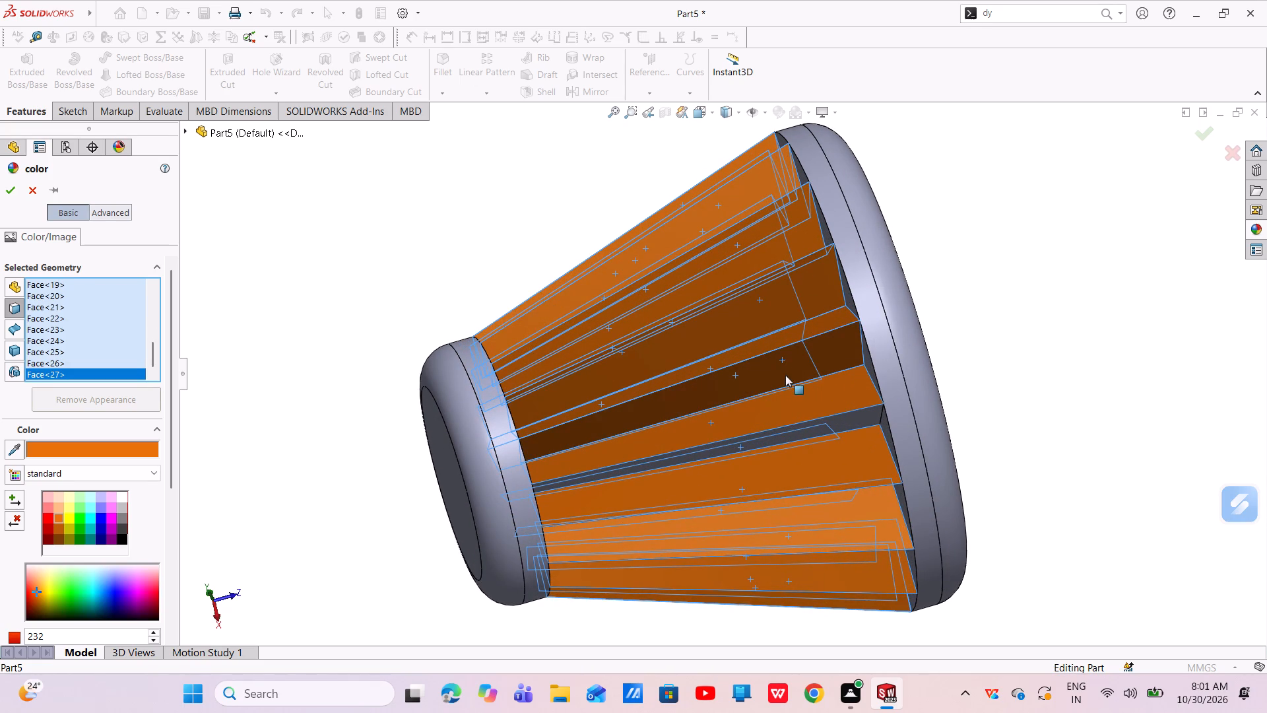
middle_click_drag(785, 374, 781, 314, "ctrl")
middle_click_drag(796, 365, 785, 277)
left_click(790, 373, "ctrl")
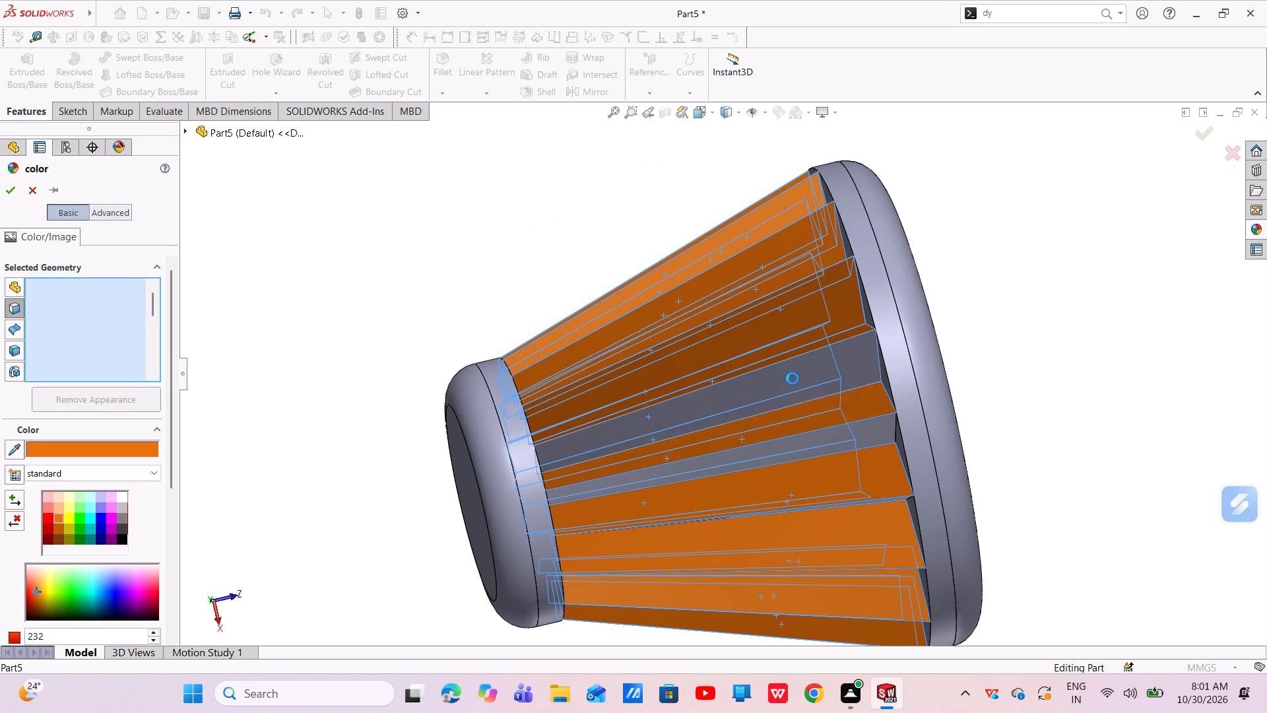
left_click(804, 433, "ctrl")
scroll(800, 450, "up", 4, "ctrl")
middle_click_drag(784, 430, 779, 356)
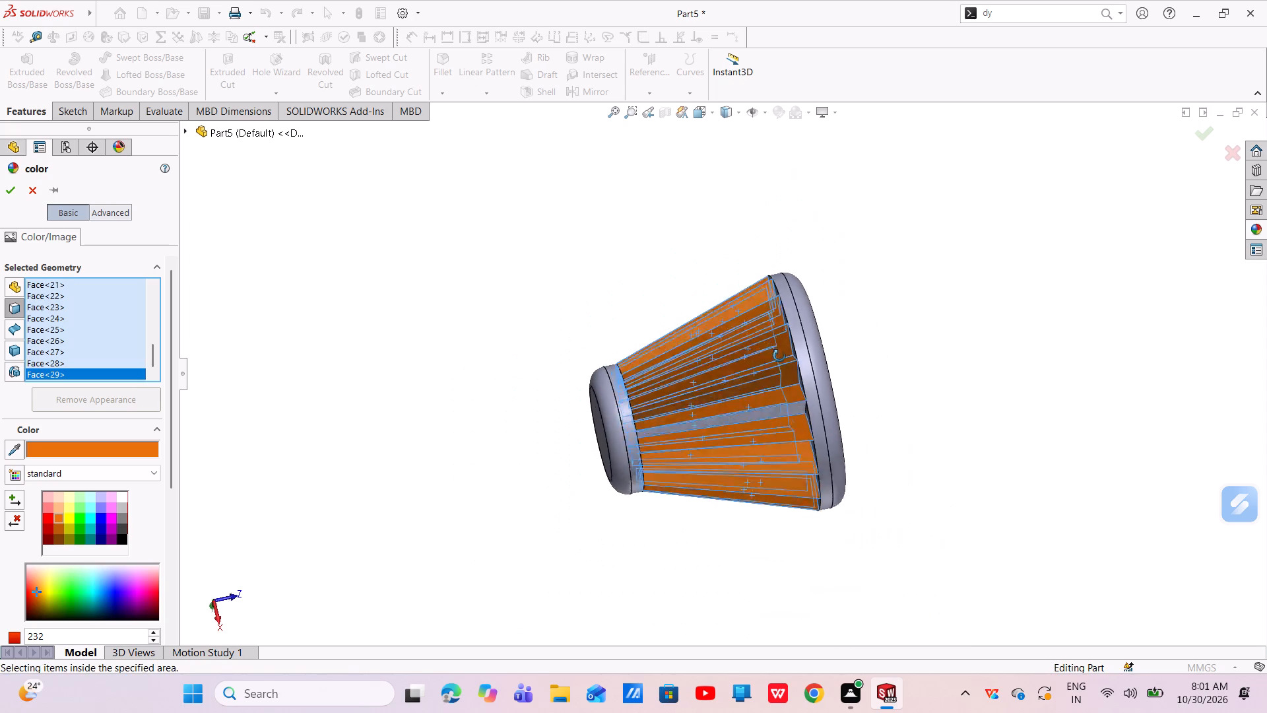
middle_click_drag(779, 356, 783, 303)
left_click(772, 384, "ctrl")
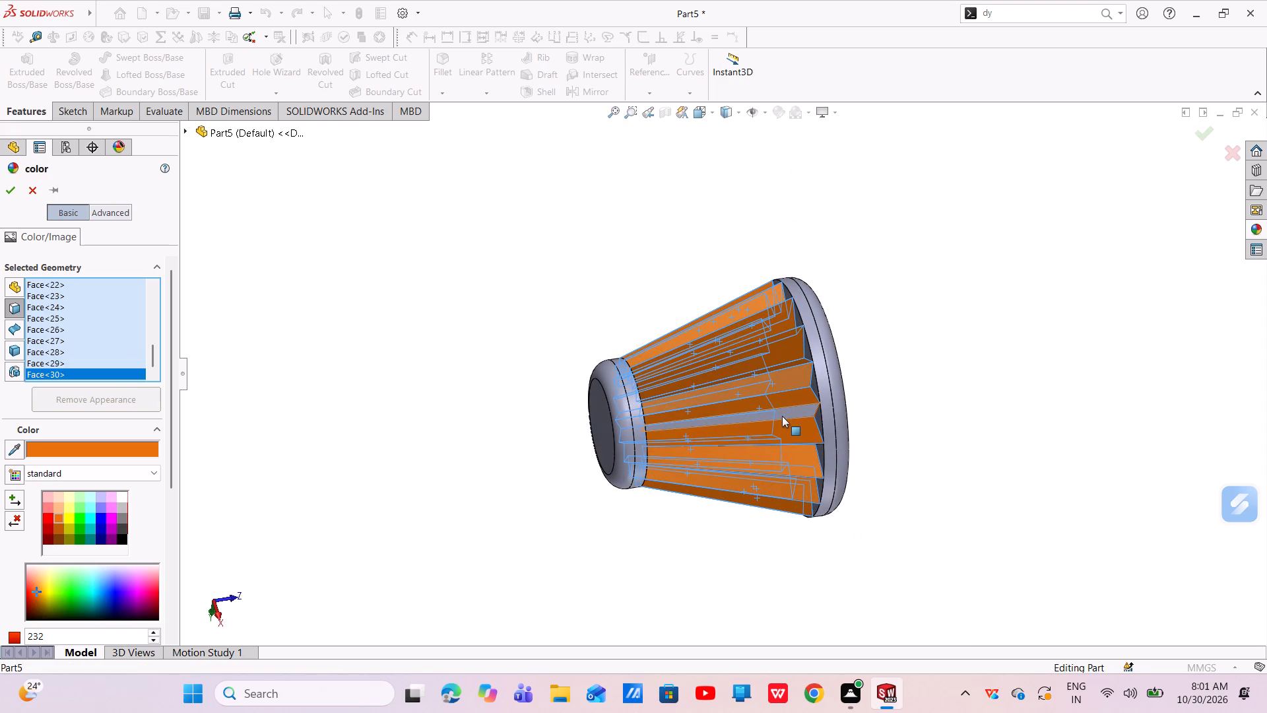
left_click(782, 416, "ctrl")
Add the following four uncoloured flute faces around the body to the orange appearance selection.
middle_click_drag(779, 415, 777, 360, "ctrl")
middle_click_drag(777, 373, 775, 282)
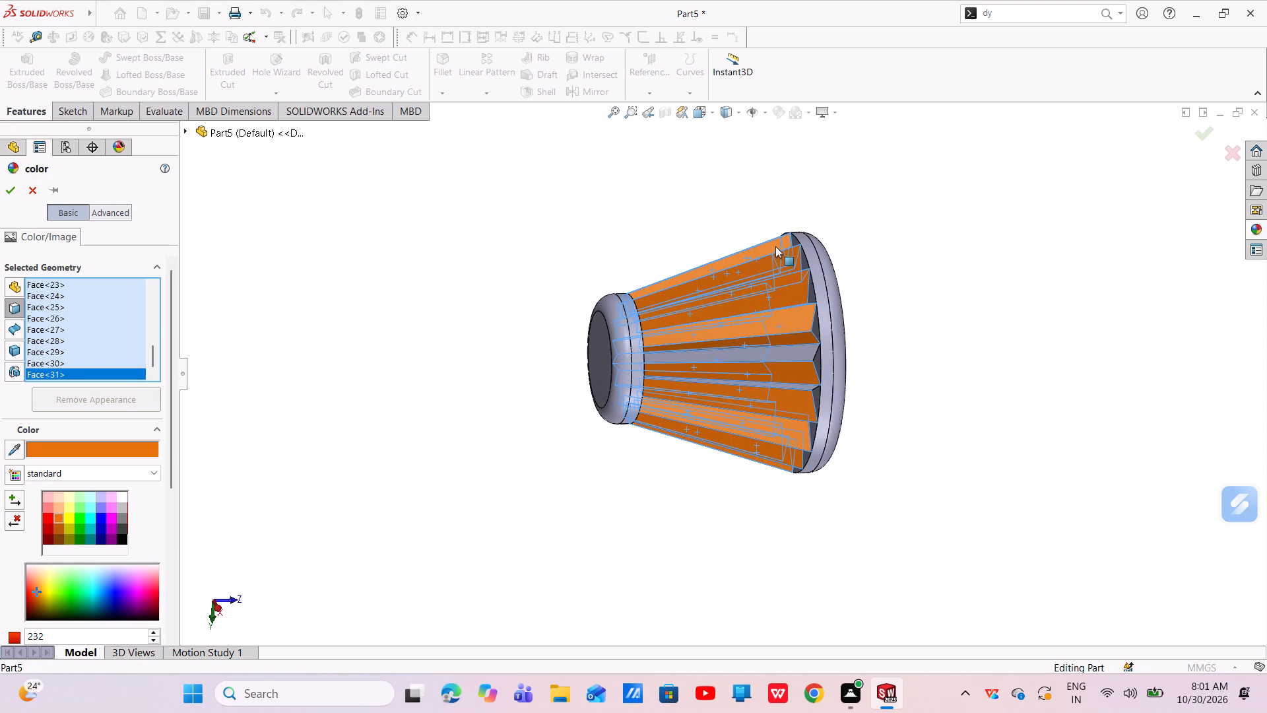
left_click(764, 352, "ctrl")
scroll(760, 382, "up", 1, "ctrl")
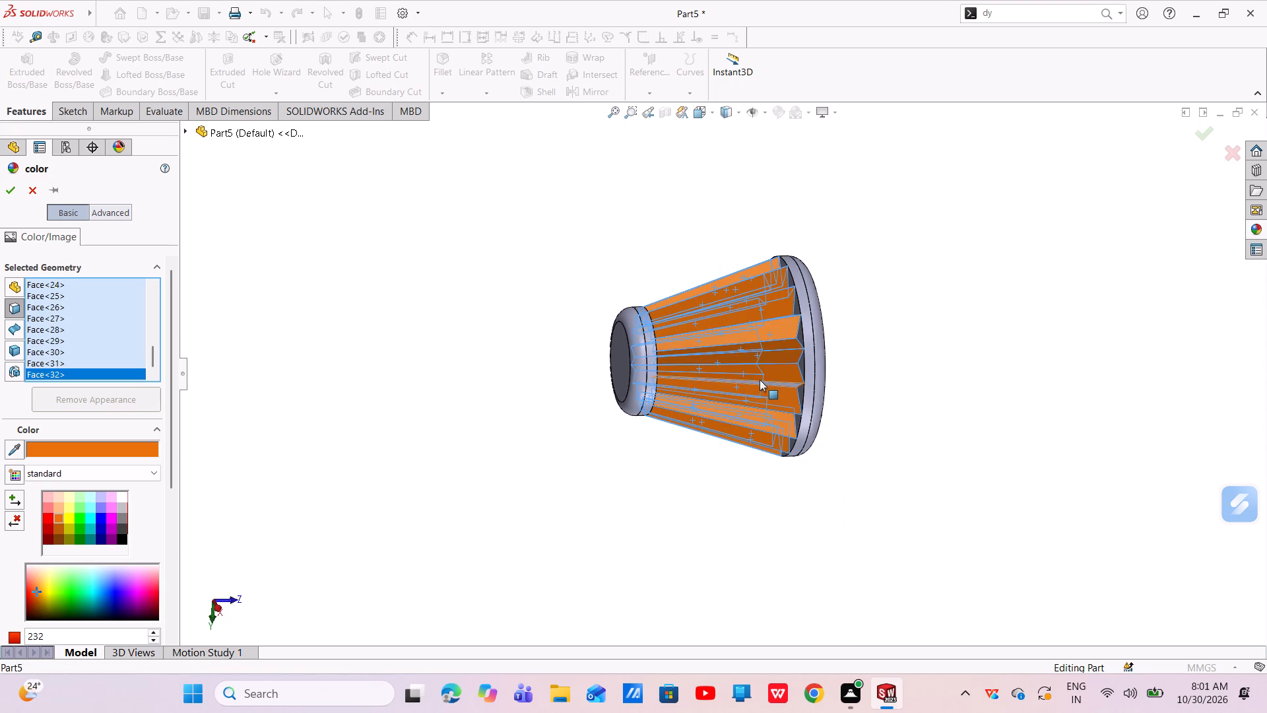
middle_click_drag(760, 376, 773, 276)
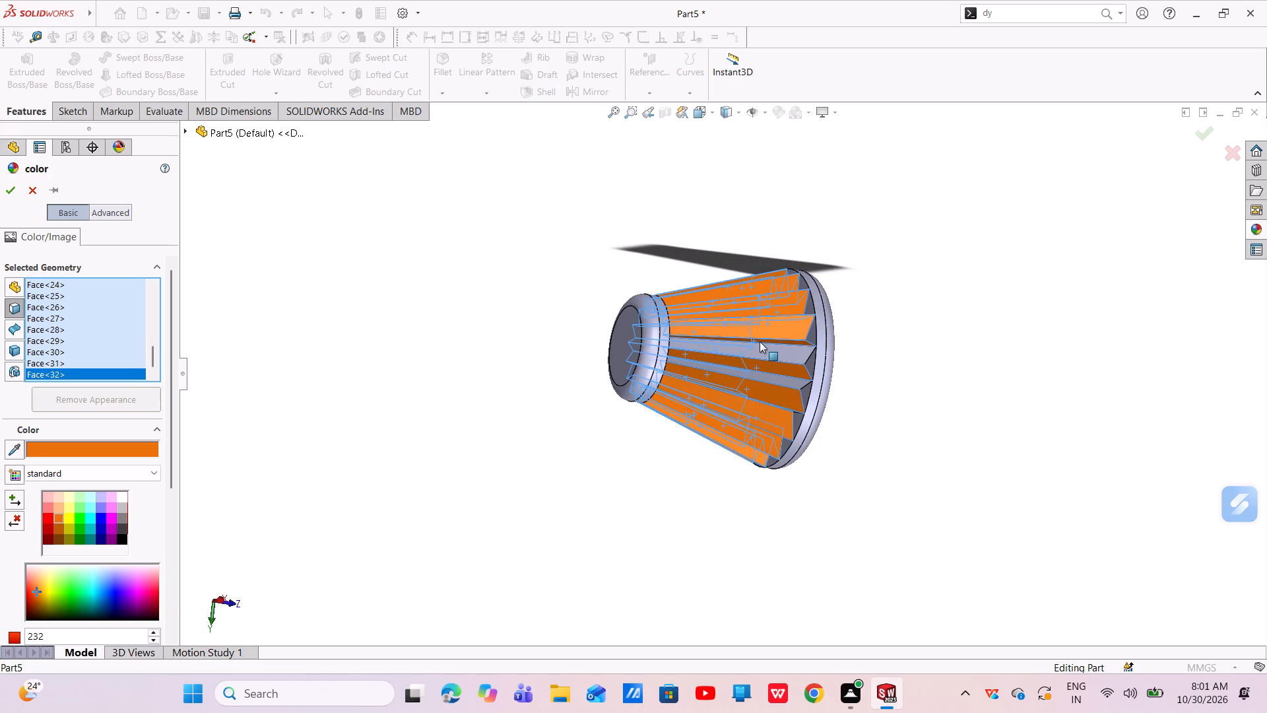
left_click(758, 345, "ctrl")
middle_click_drag(753, 344, 771, 294)
left_click(767, 356, "ctrl")
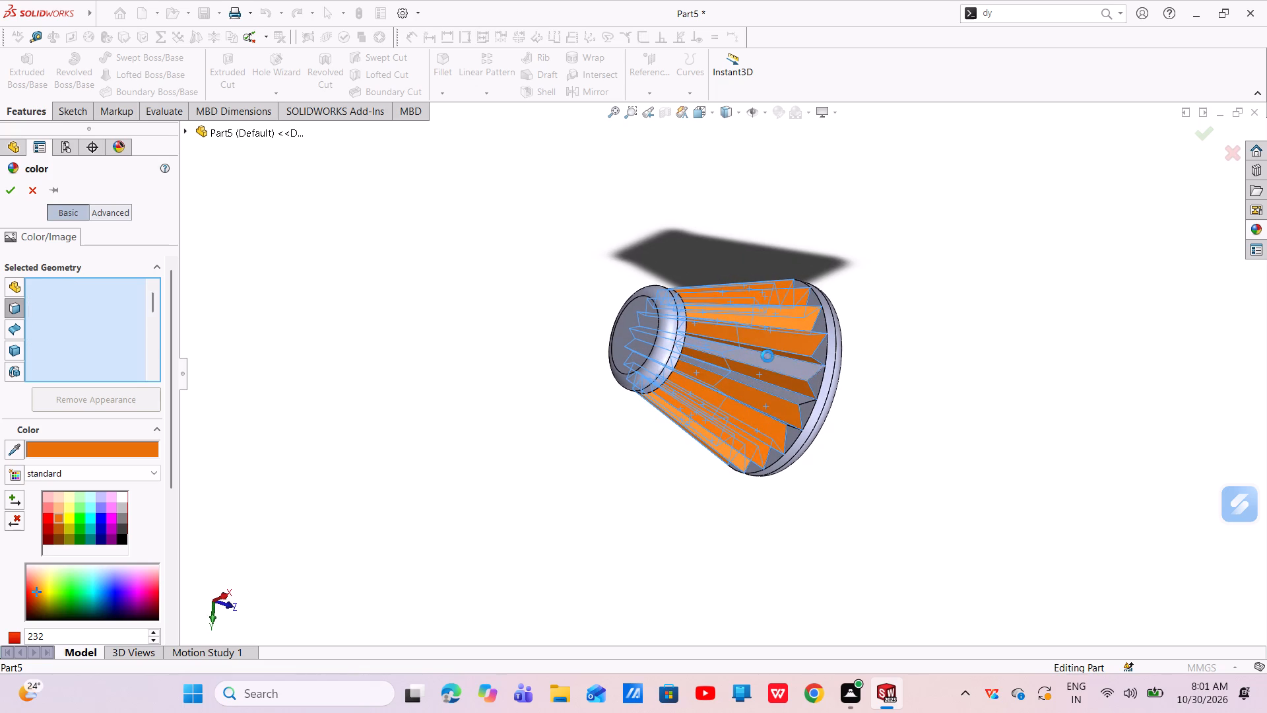
left_click(762, 384, "ctrl")
Add the last grey flute face to the selection and apply the orange colour to all selected faces.
middle_click_drag(762, 386, 782, 325, "ctrl")
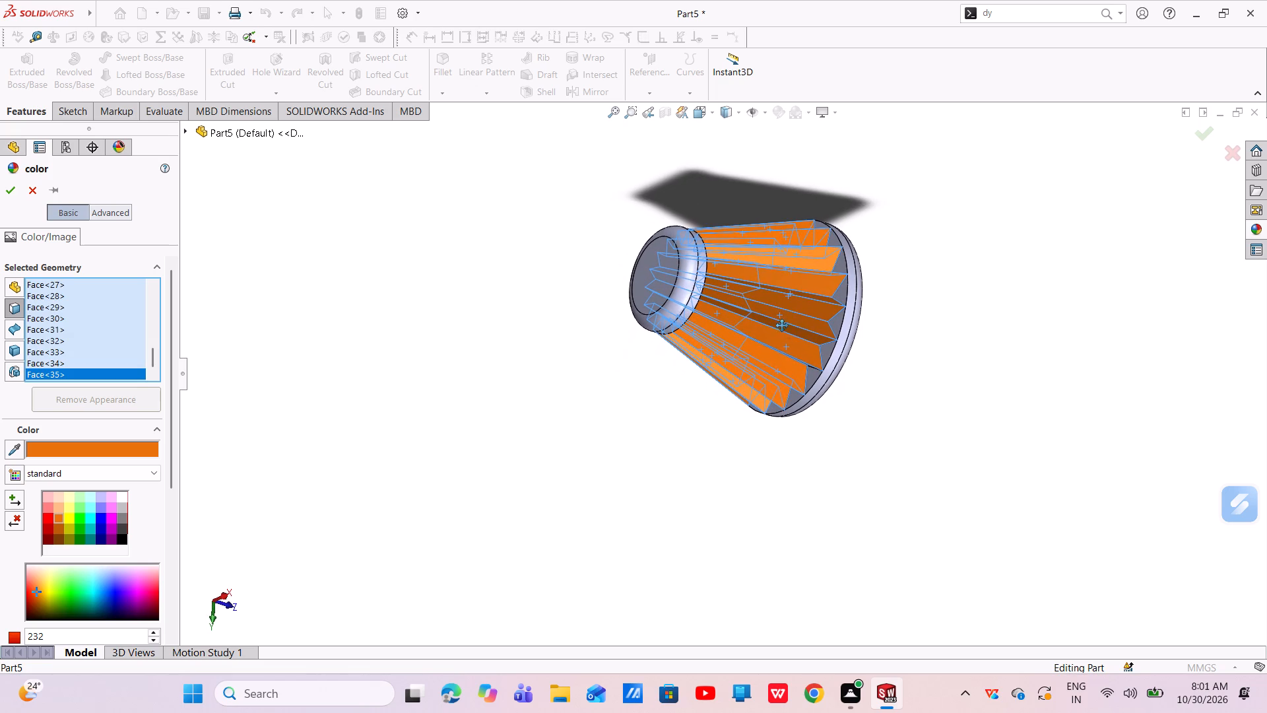
middle_click_drag(782, 325, 782, 325, "ctrl")
middle_click_drag(787, 337, 854, 209)
scroll(854, 209, "up", 1)
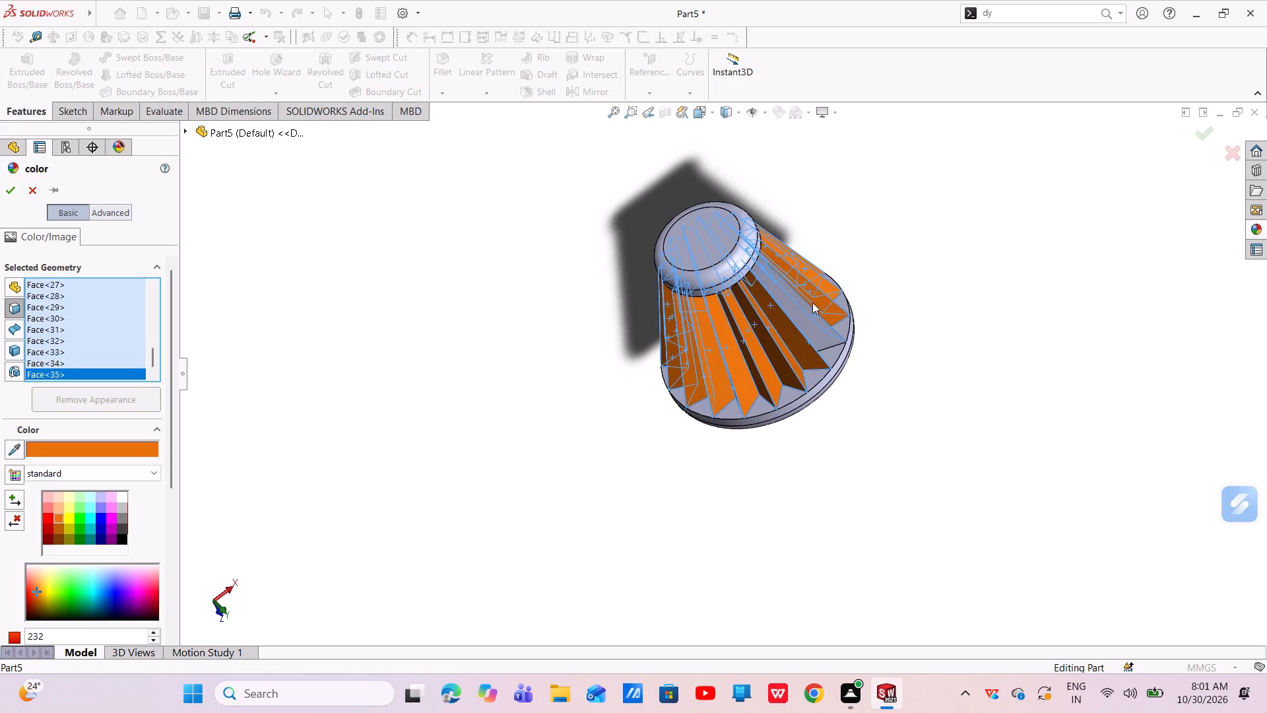
left_click(784, 318, "ctrl")
scroll(784, 337, "down", 5)
middle_click_drag(761, 370, 775, 335)
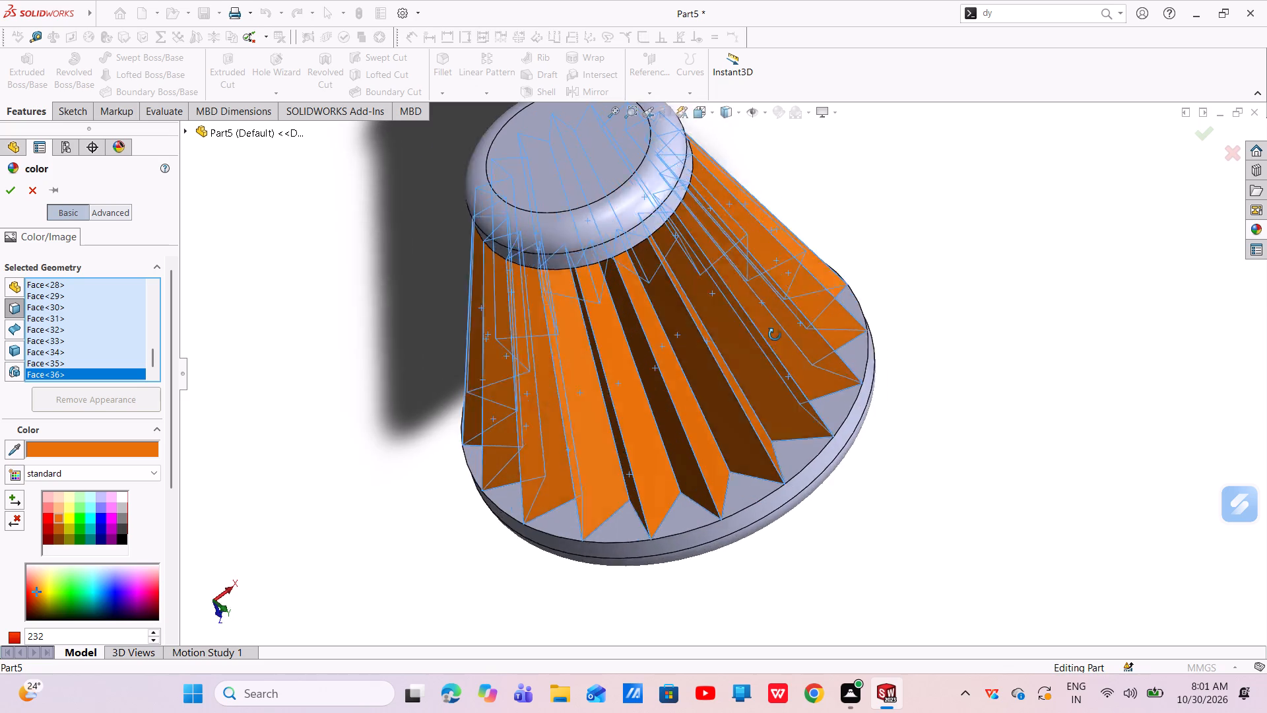
middle_click_drag(775, 335, 899, 378)
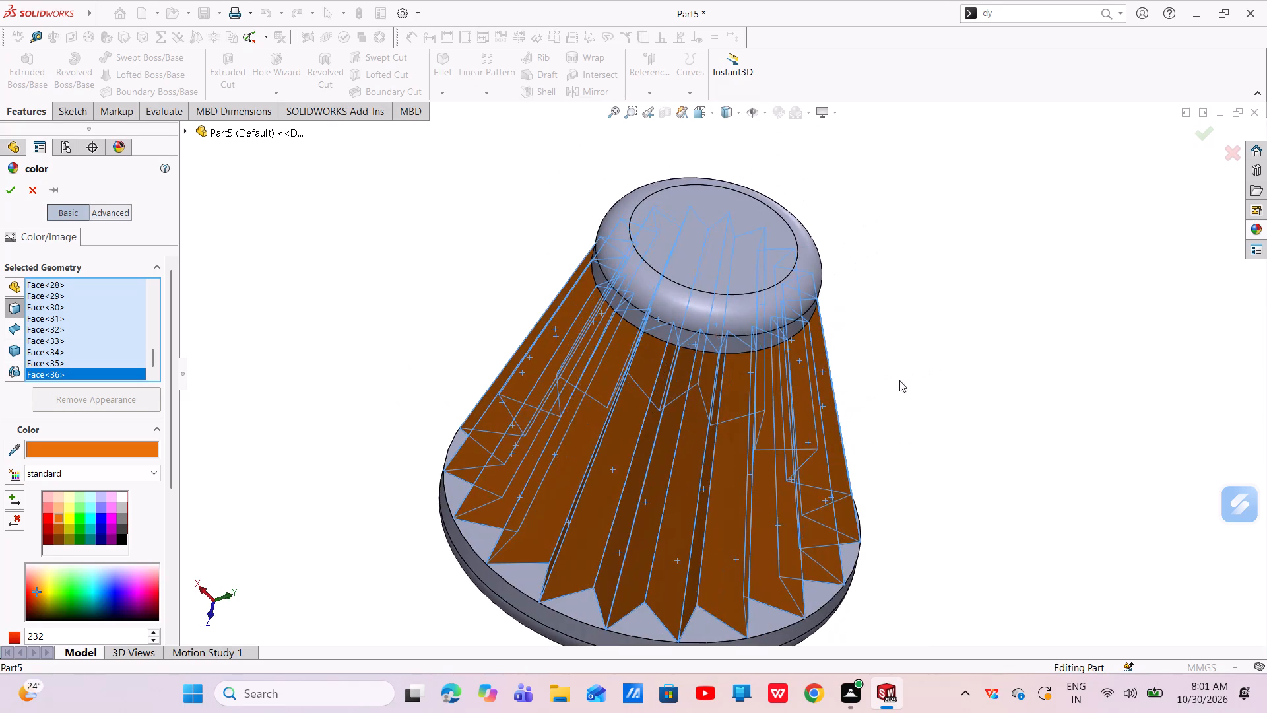
left_click(8, 197)
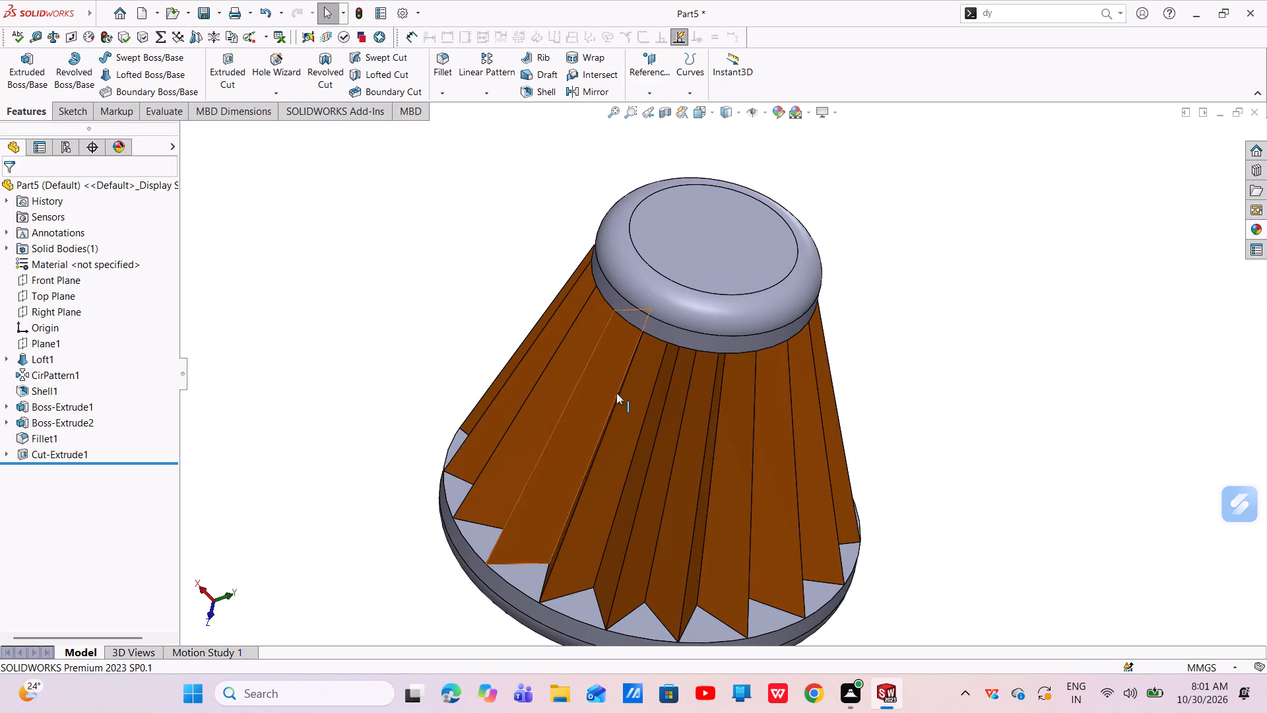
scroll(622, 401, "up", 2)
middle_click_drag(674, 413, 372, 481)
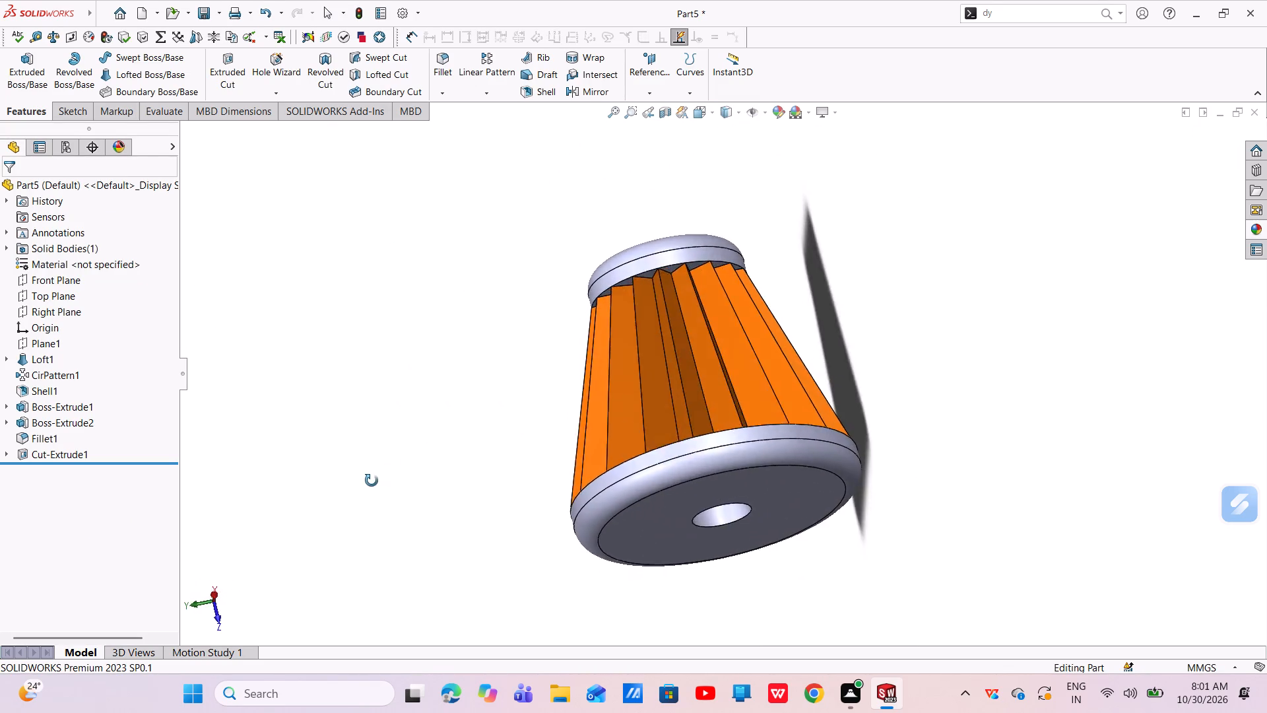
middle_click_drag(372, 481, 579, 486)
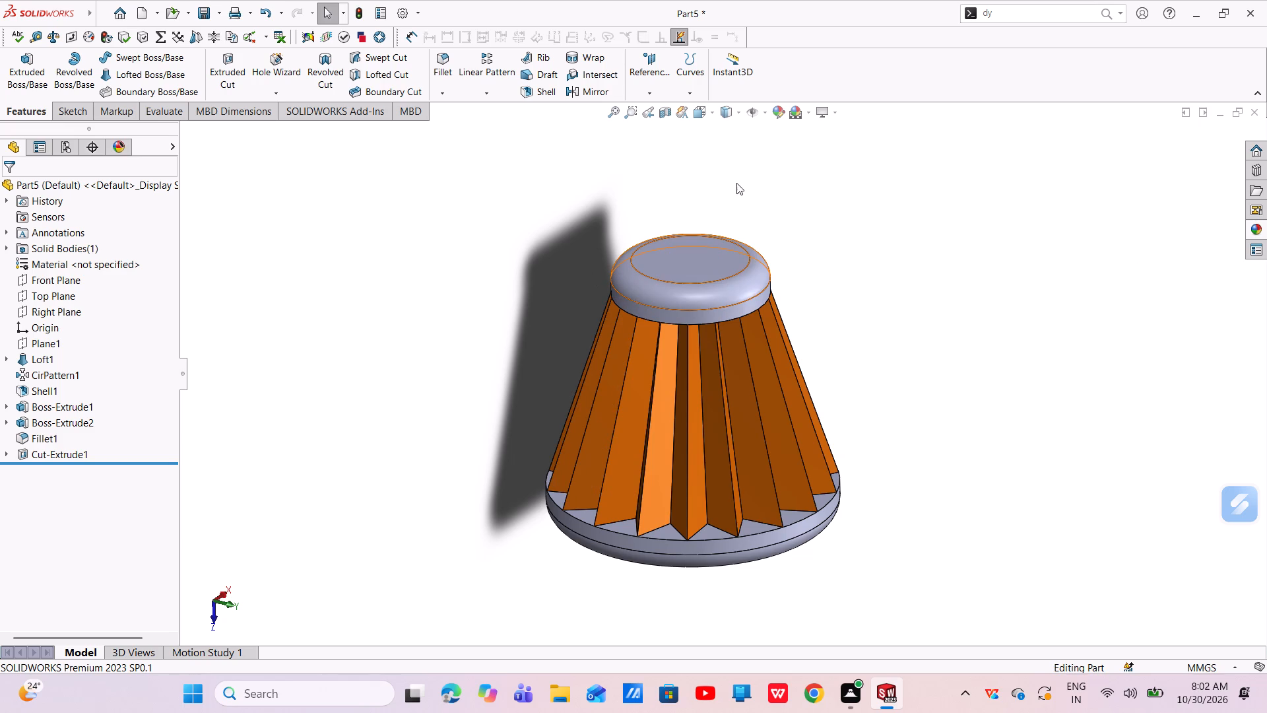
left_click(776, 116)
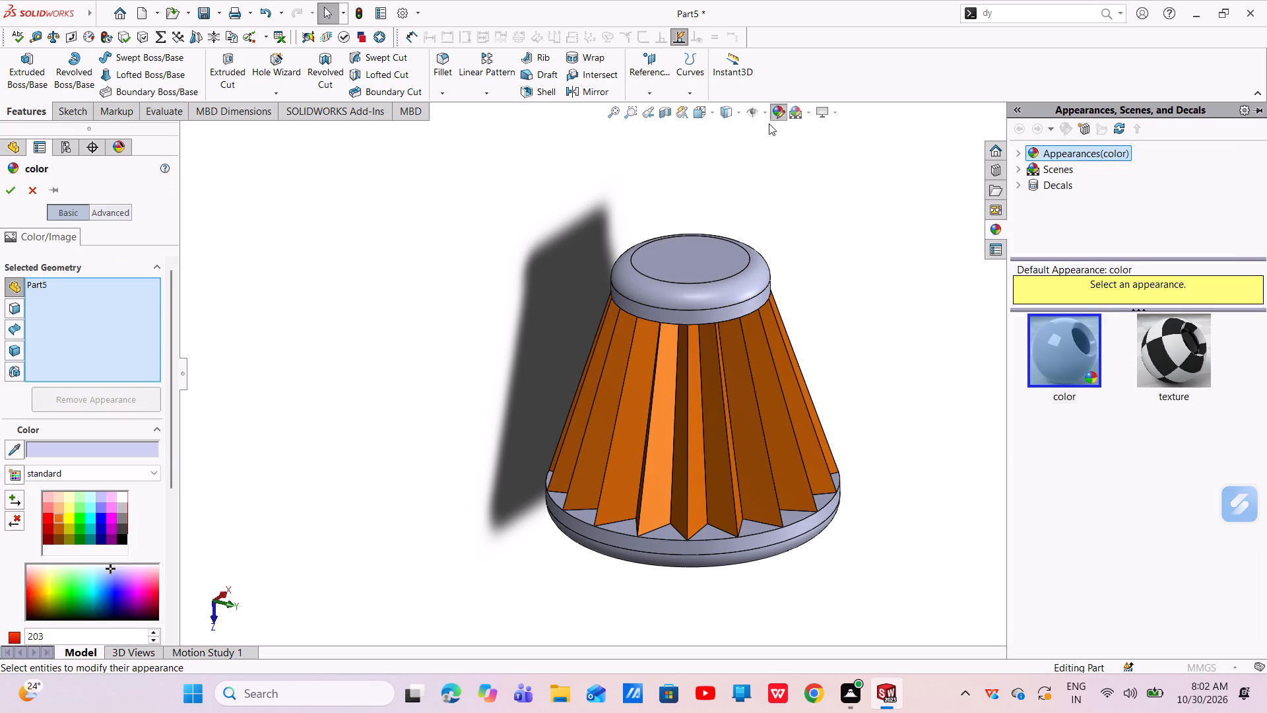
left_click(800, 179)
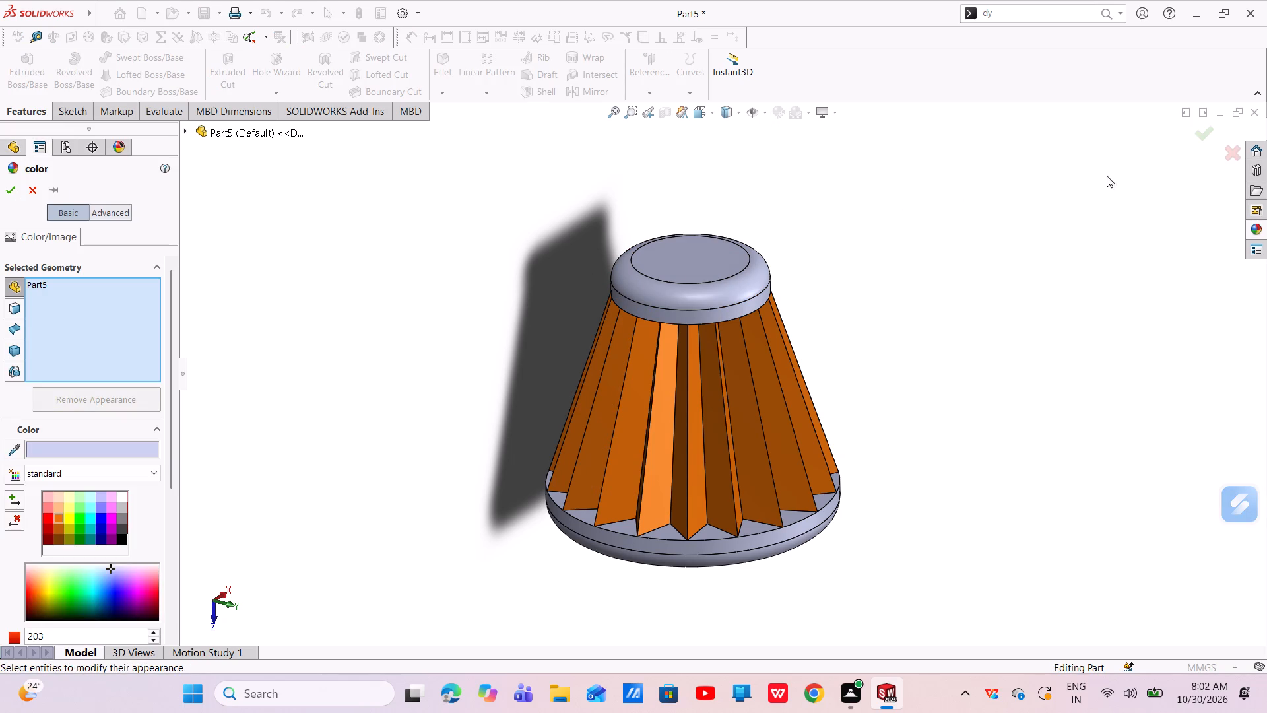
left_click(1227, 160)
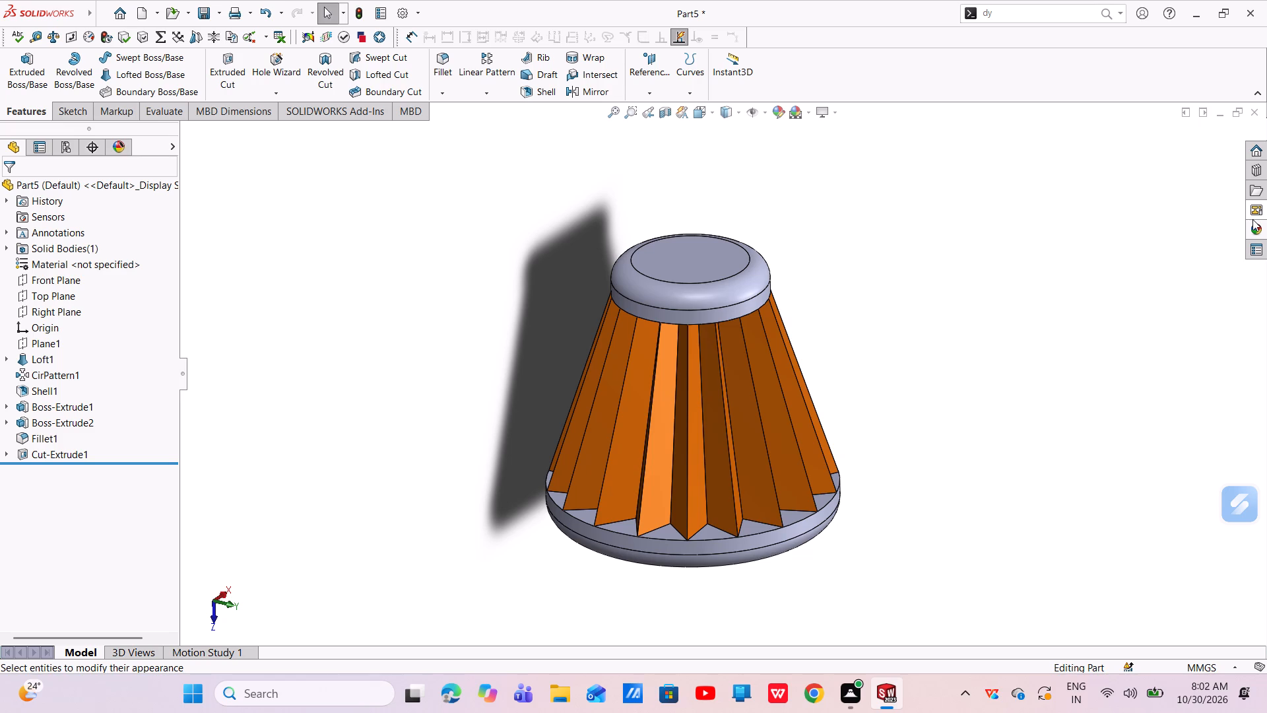
Apply the polished steel appearance from the Metal category to the solid body.
left_click(1254, 227)
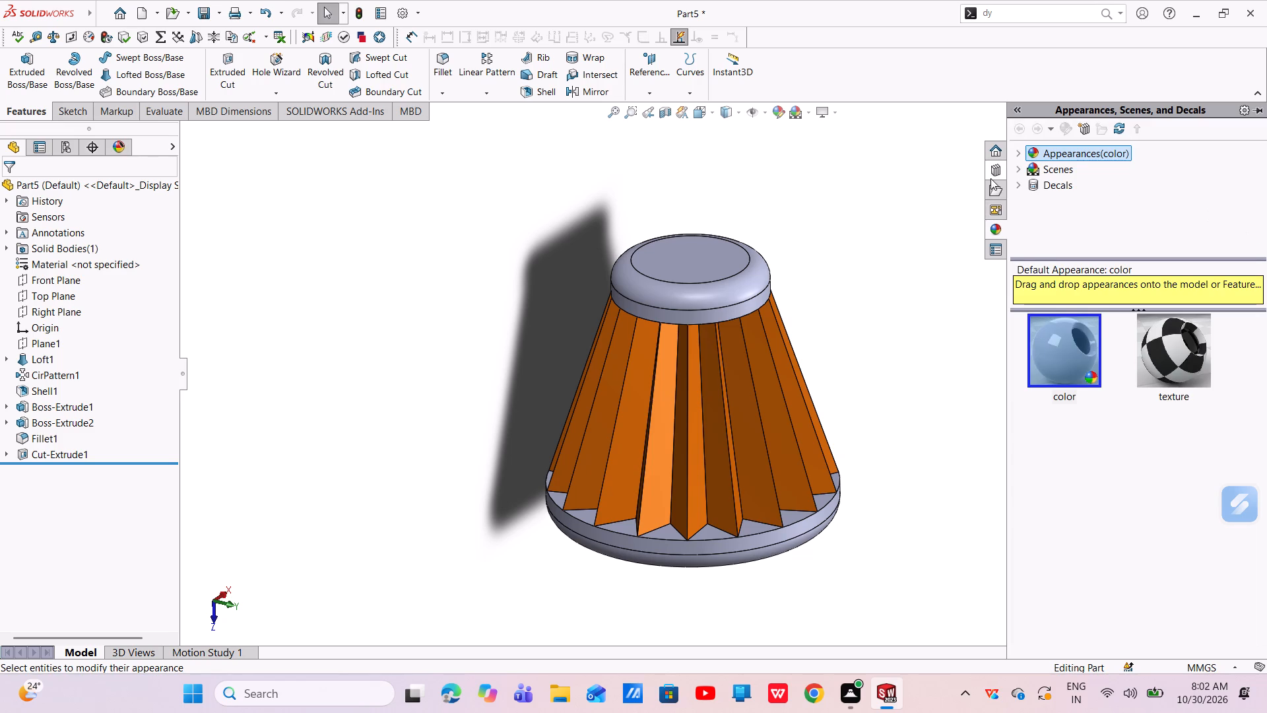
left_click(1018, 152)
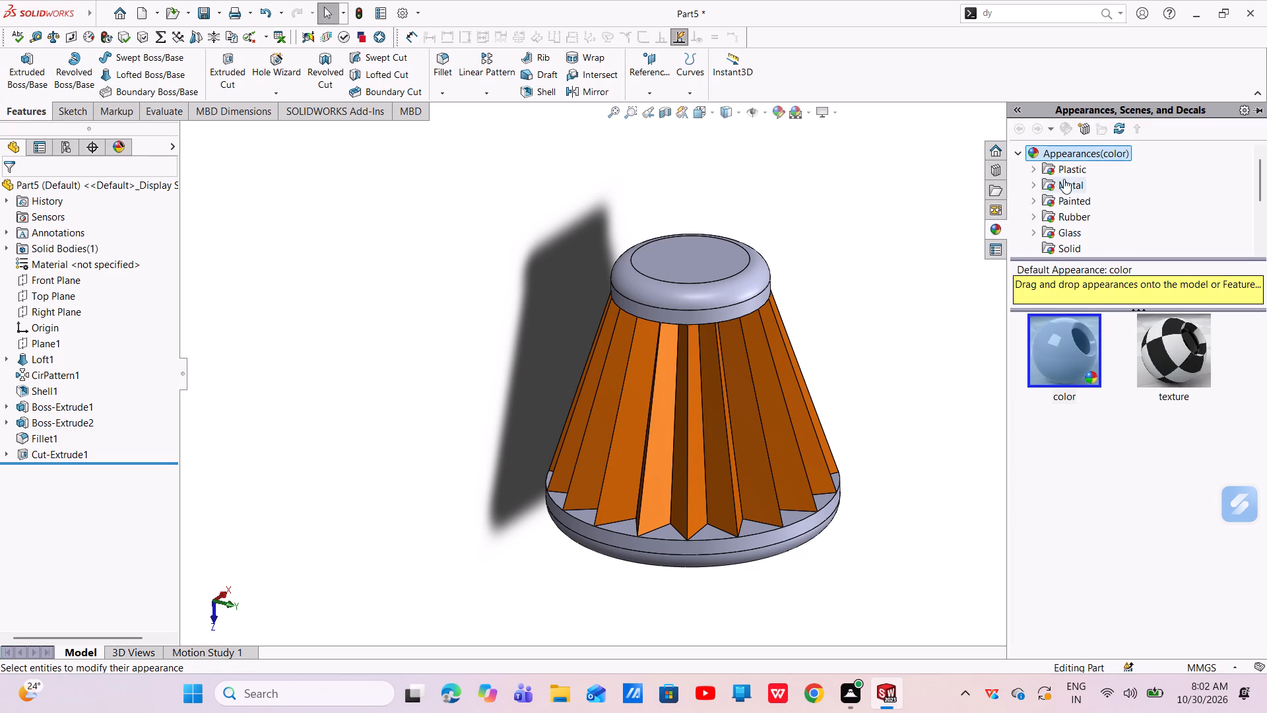
left_click(1066, 185)
left_click_drag(1065, 353, 963, 335)
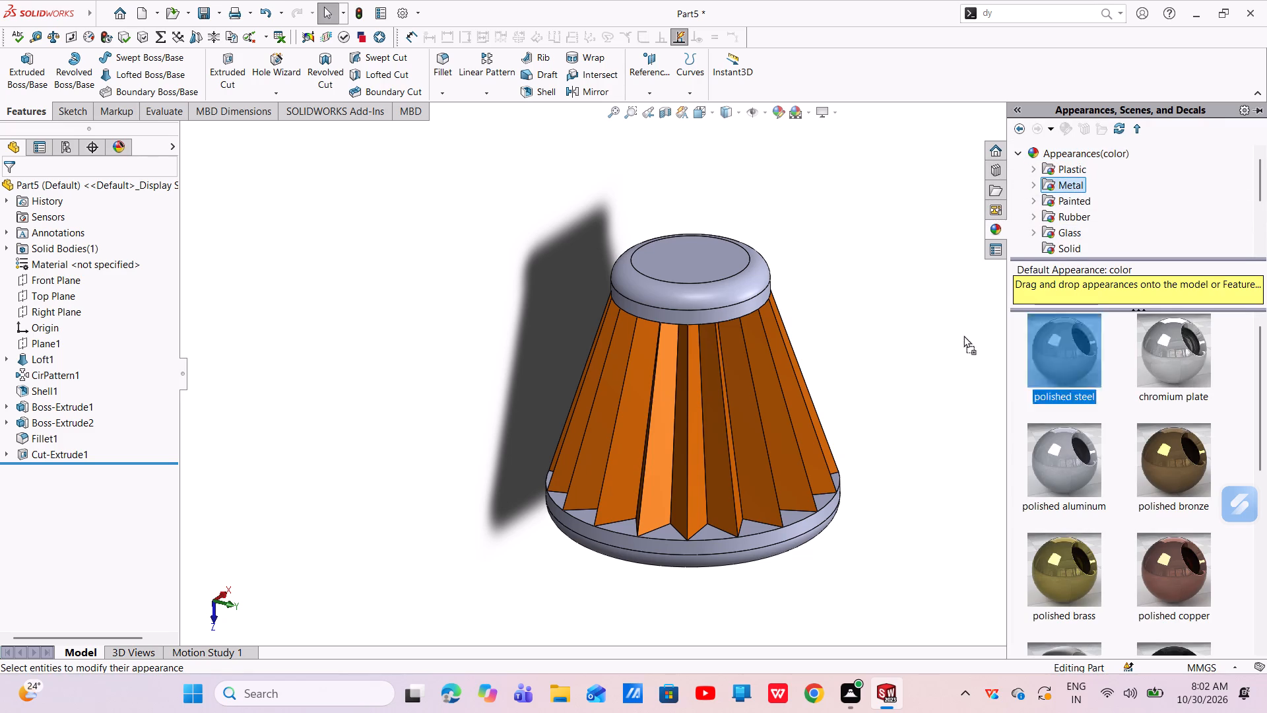
left_click_drag(963, 335, 674, 247)
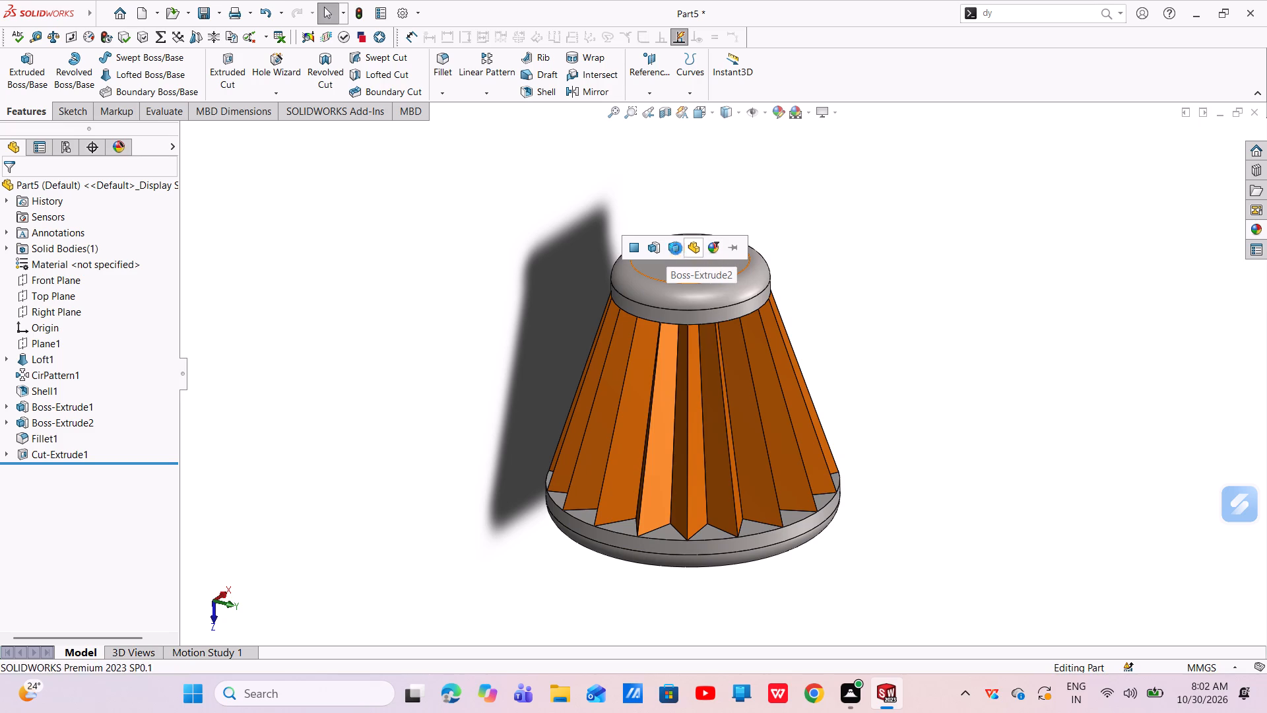
left_click(675, 248)
Examine the coloured flutes and steel end discs of the part from several sides.
scroll(714, 360, "down", 5)
scroll(714, 360, "up", 3)
scroll(714, 360, "down", 1)
scroll(714, 360, "up", 3)
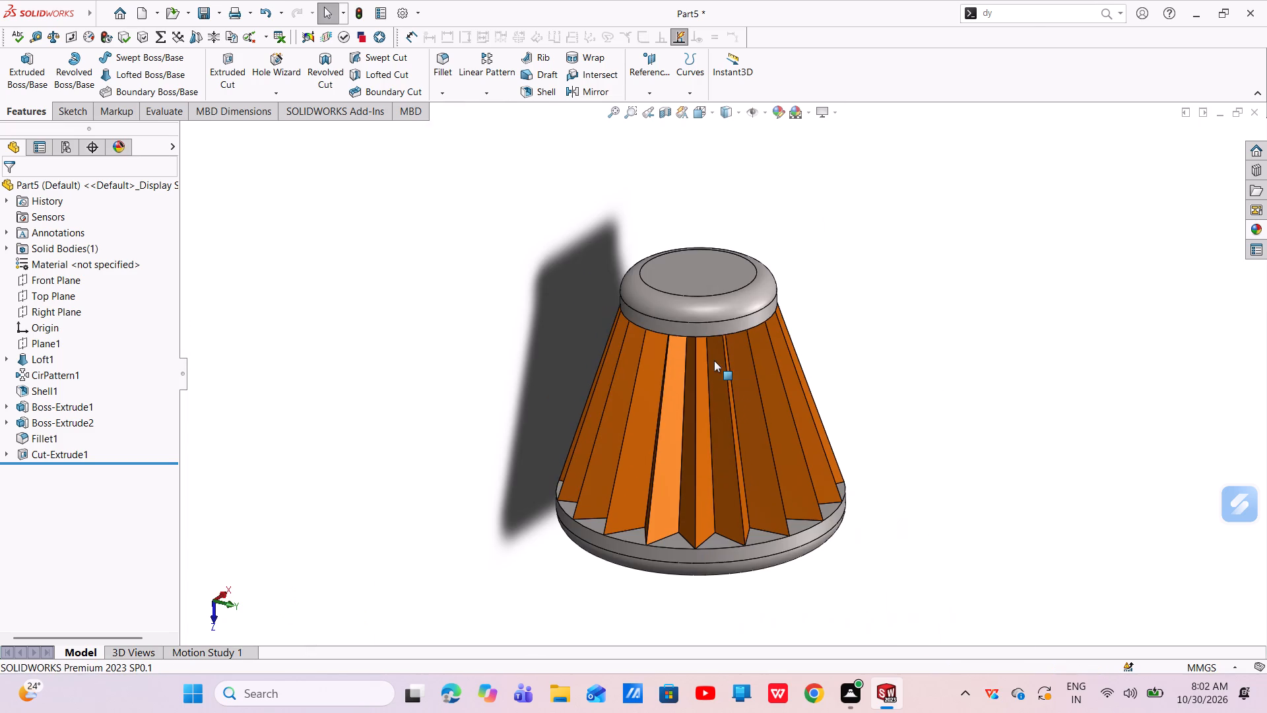
middle_click_drag(728, 393, 599, 314)
middle_click_drag(805, 474, 773, 261)
scroll(799, 469, "down", 1)
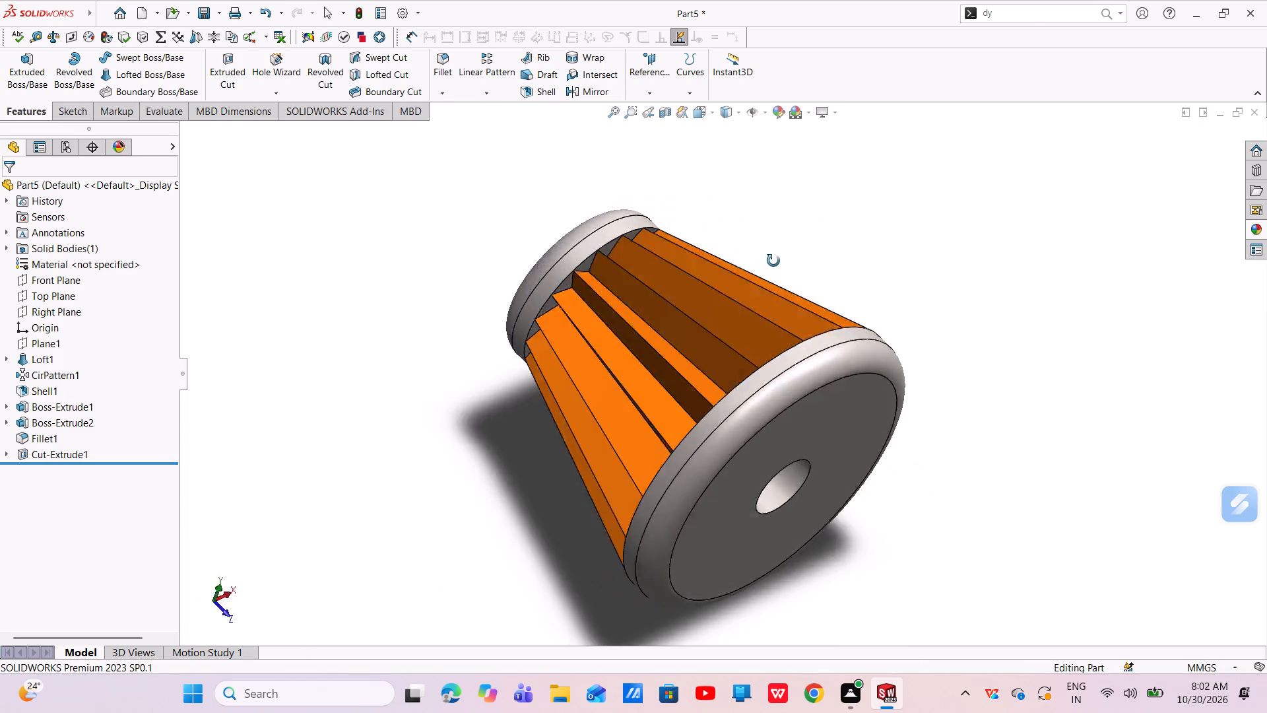
middle_click_drag(773, 261, 870, 386)
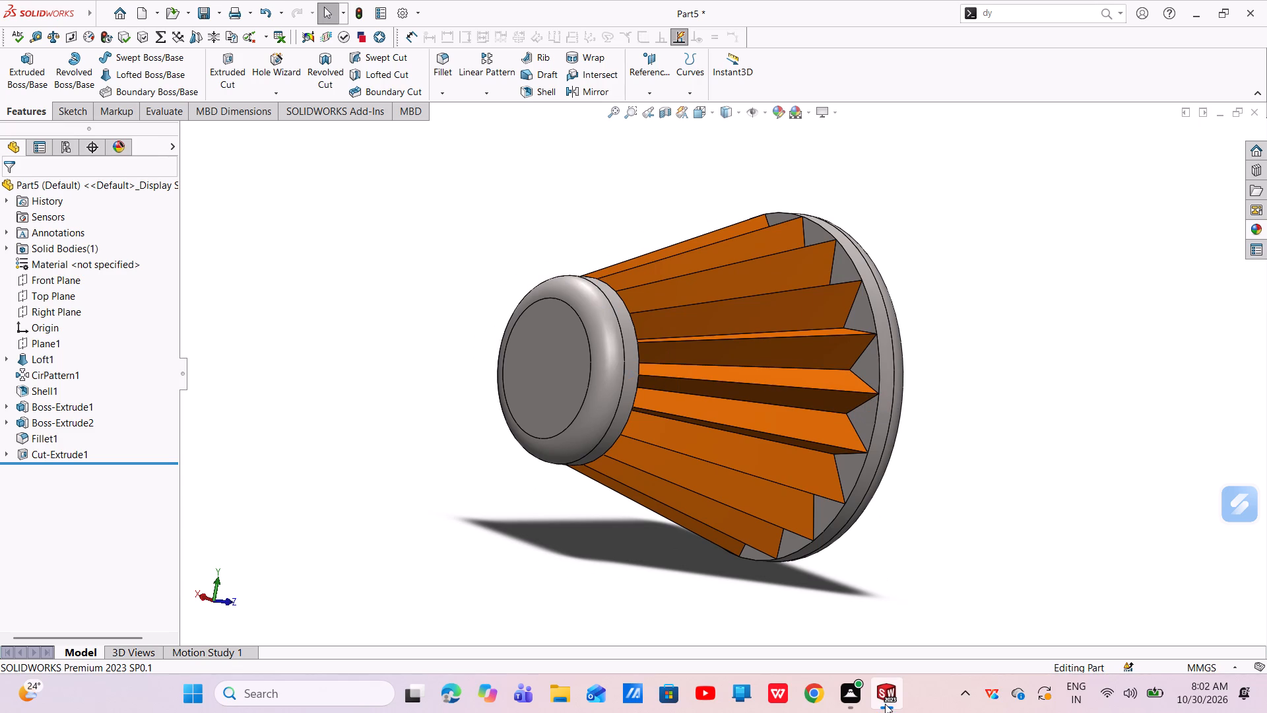
Save the part in the Desktop's New folder as a SOLIDWORKS part named "air filter".
left_click(202, 13)
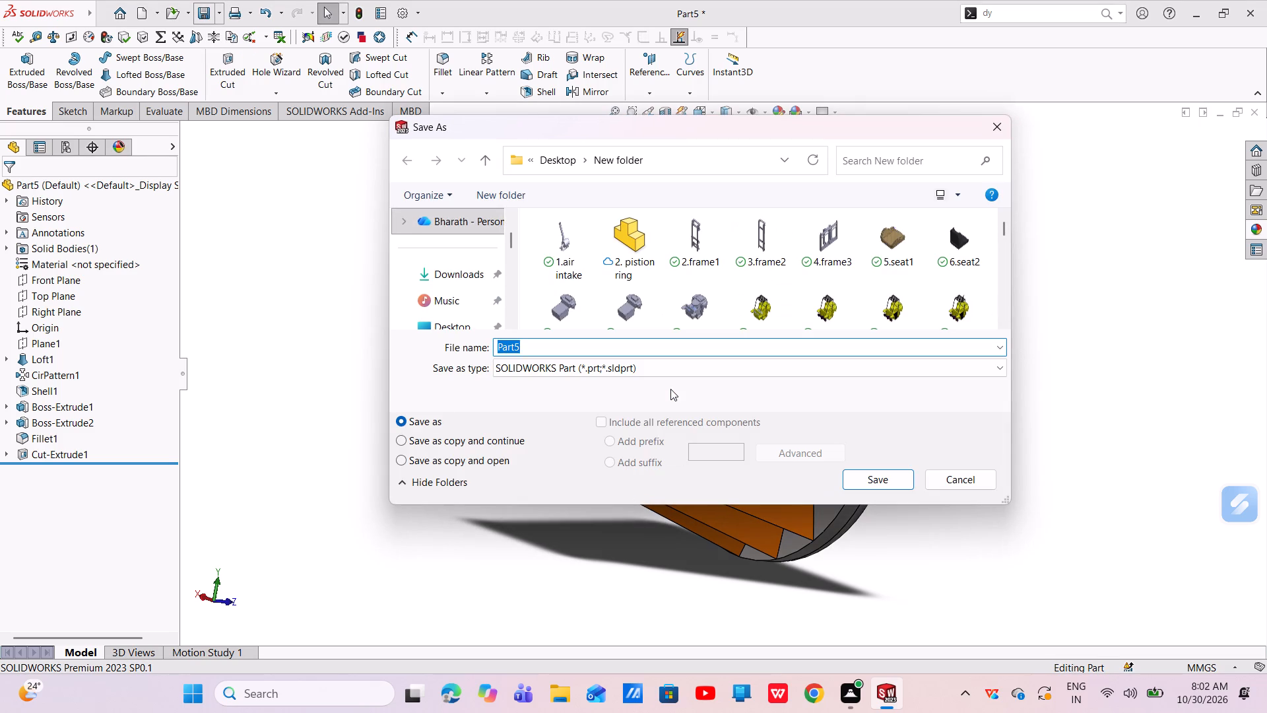
key("BackSpace")
type("air")
key("space")
type("filter")
key("Return")
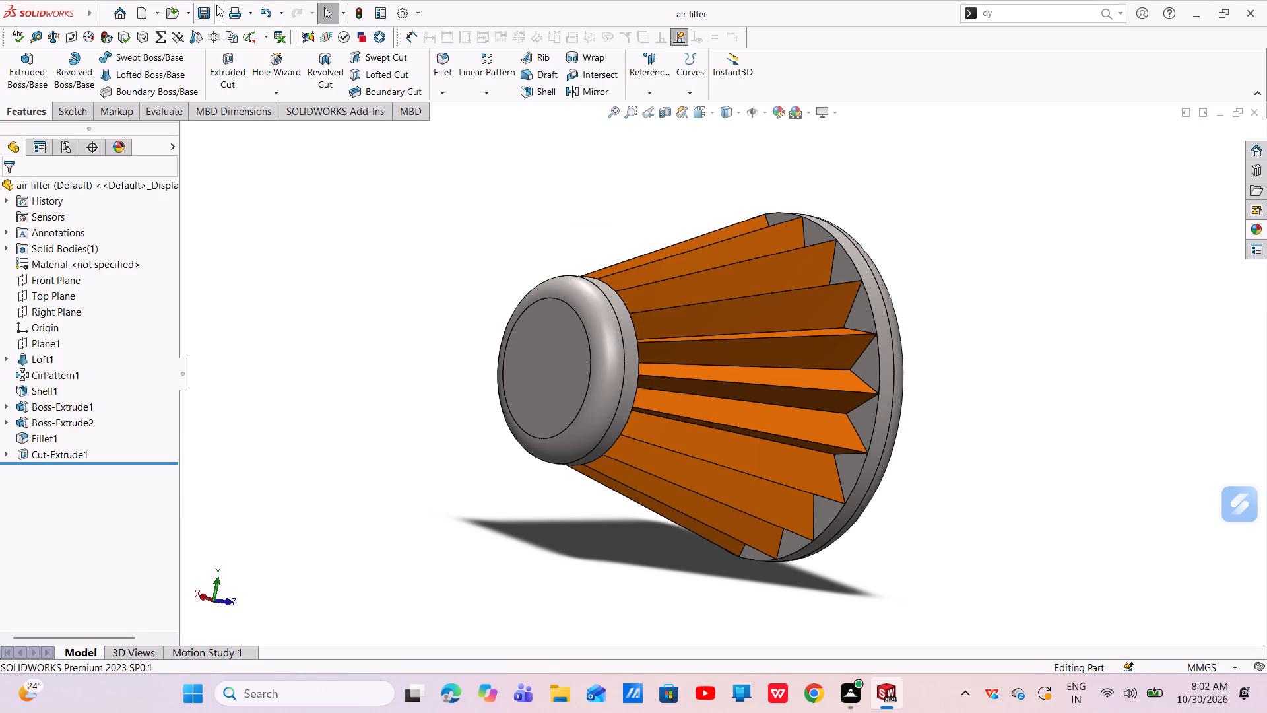
Save a copy of the air filter part in Adobe Portable Document Format (PDF), keeping the same file name.
left_click(220, 8)
left_click(238, 48)
left_click(639, 364)
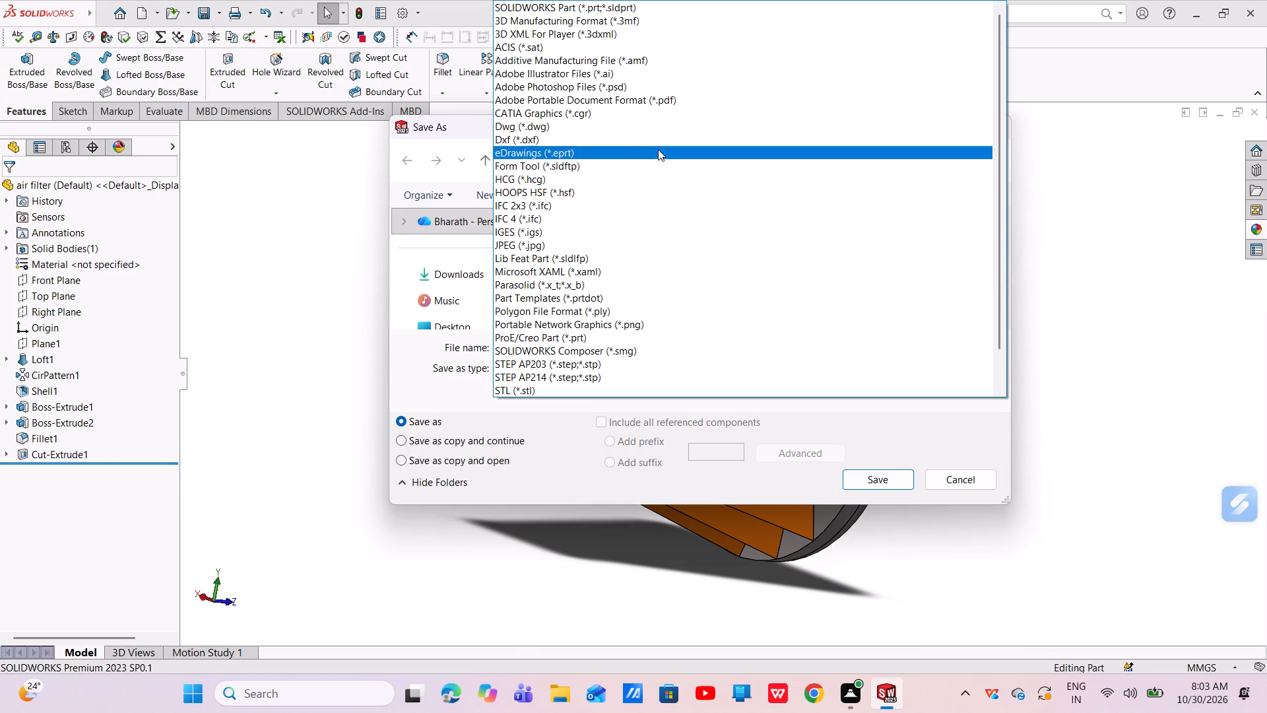
left_click(680, 101)
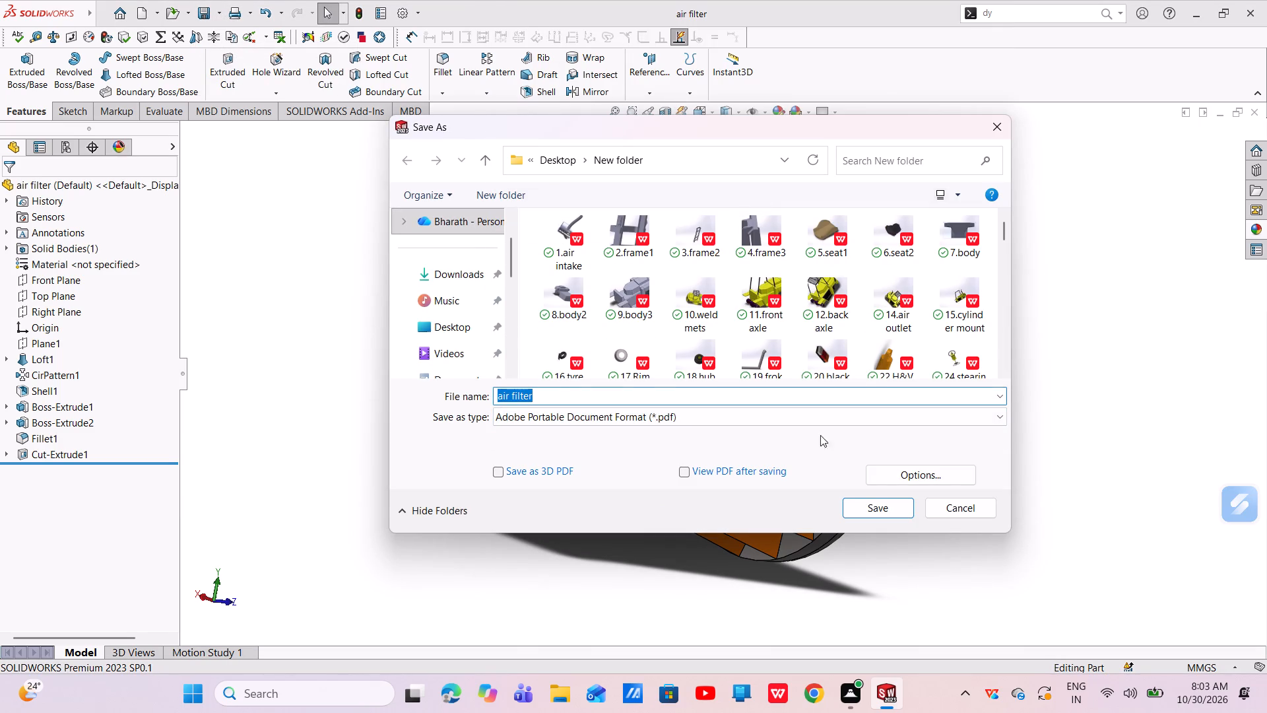
left_click(865, 506)
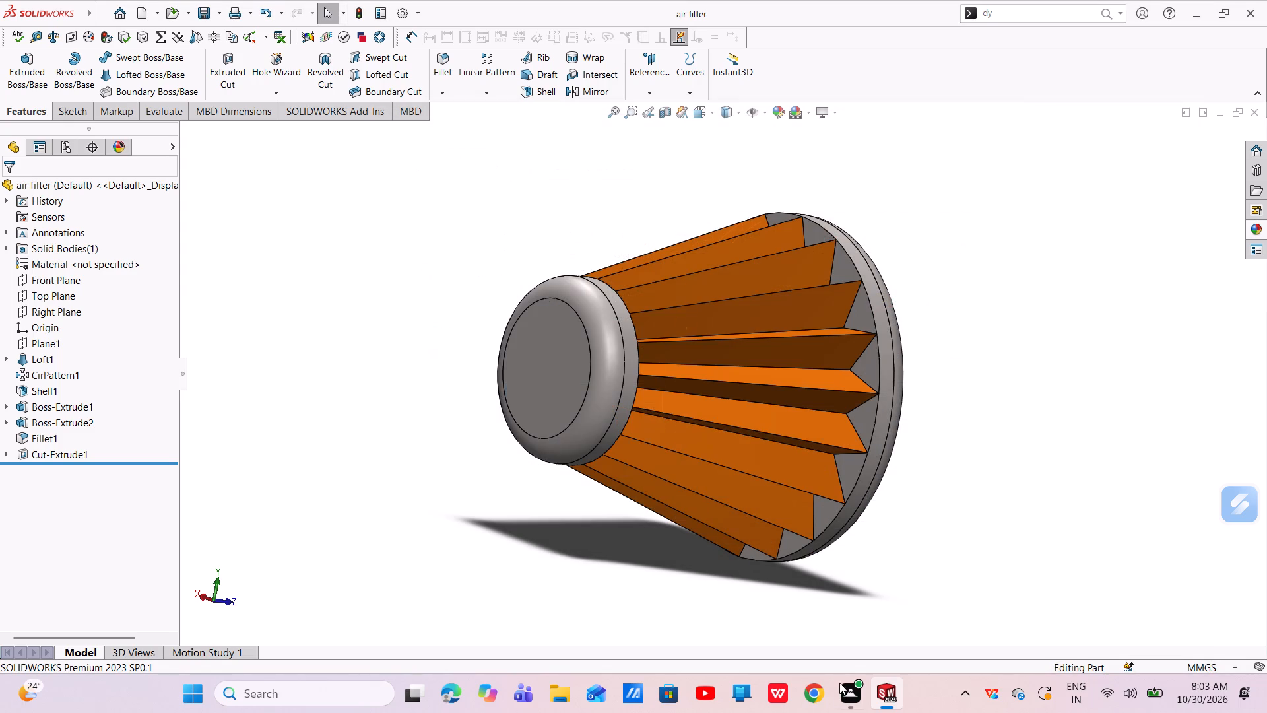